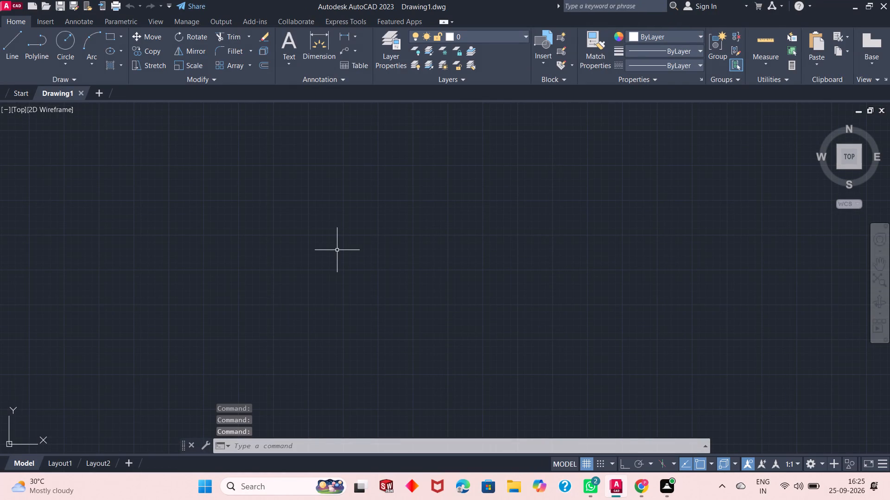
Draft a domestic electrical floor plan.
Turn on command logging for the drawing session with LOGFILEON.
click(277, 449)
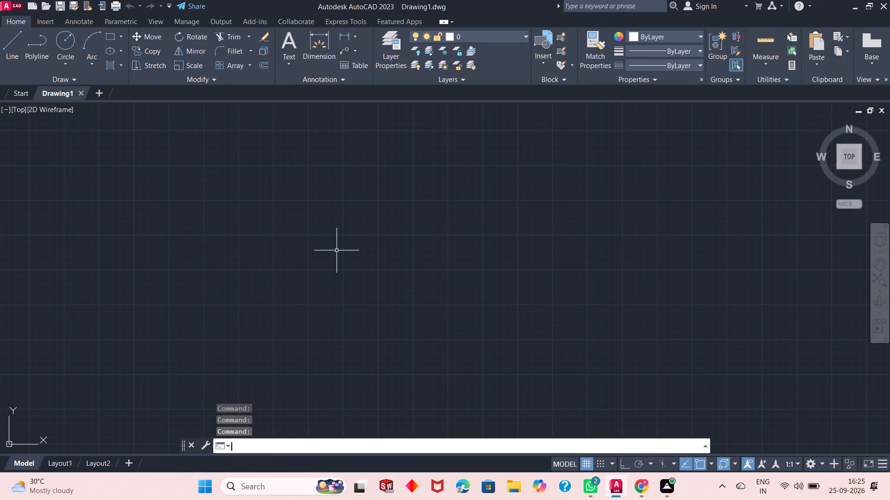
text(log)
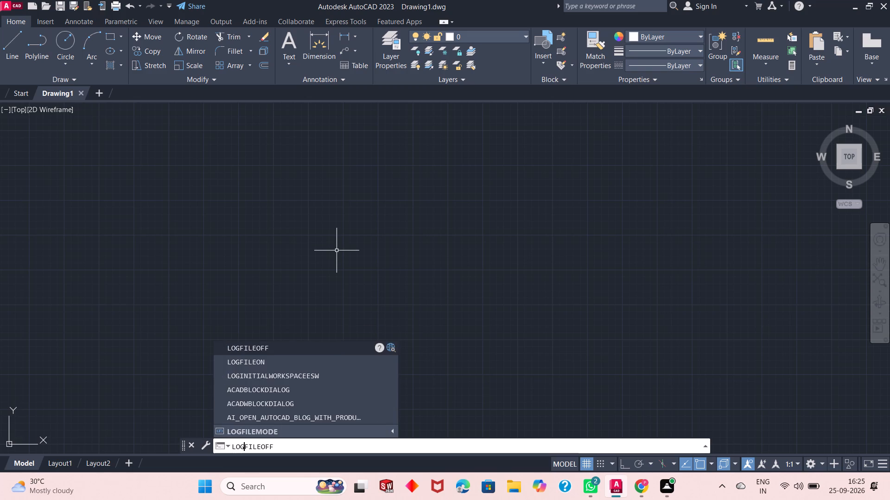
click(268, 363)
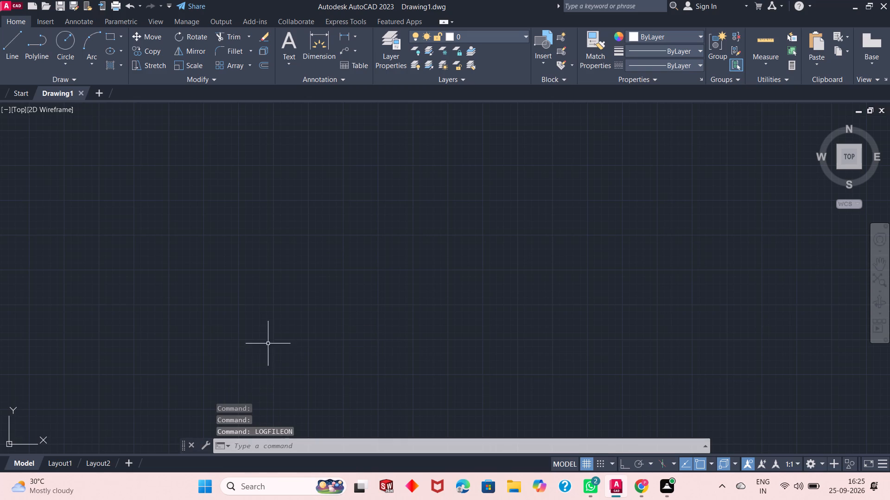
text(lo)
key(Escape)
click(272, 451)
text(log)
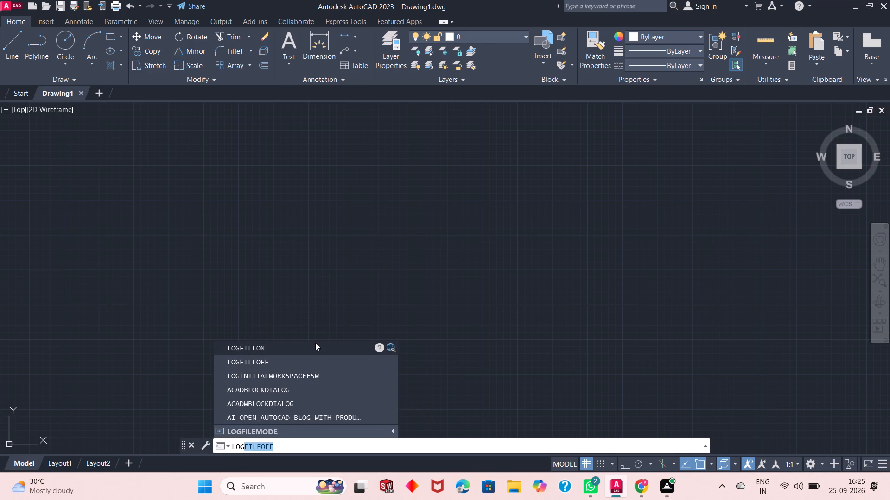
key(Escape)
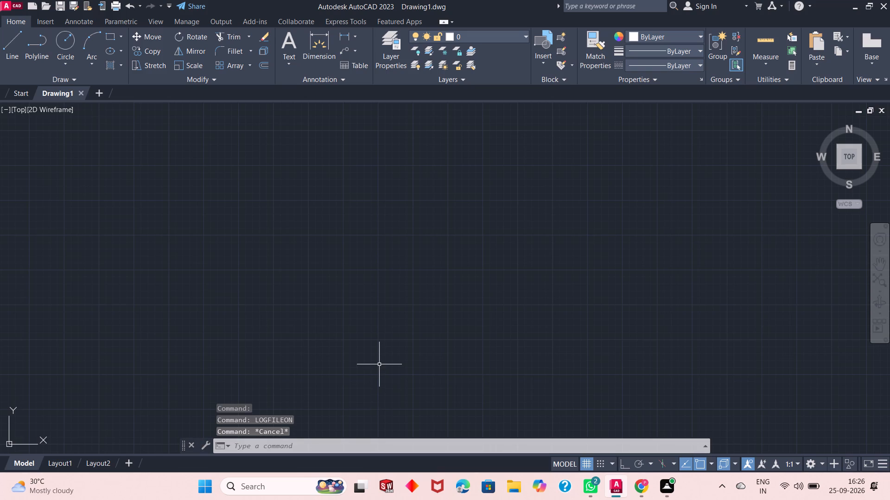
Set the model space limits with the lower corner at 0,0 and the upper corner at 100,100.
text(limi)
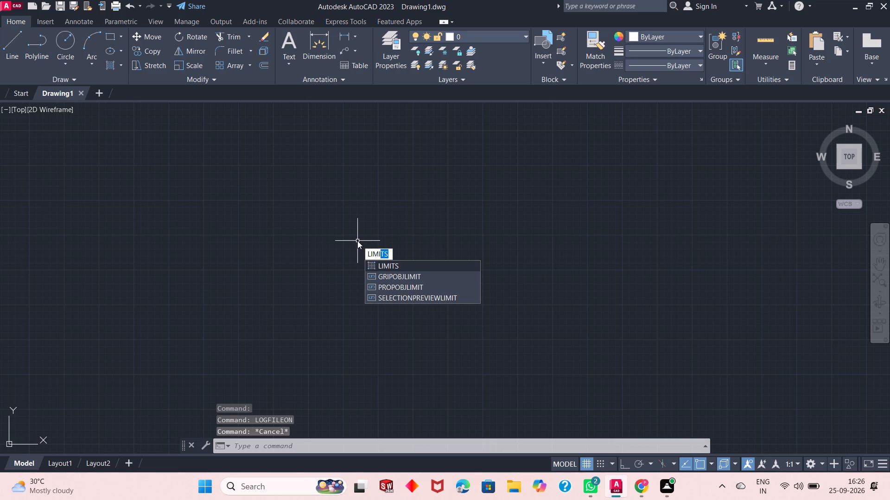
key(Return)
key(0)
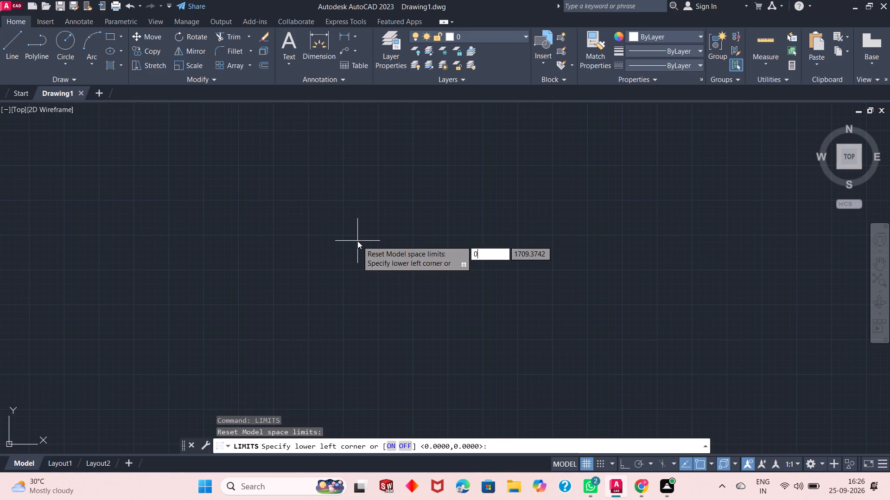
text(,0)
key(Return)
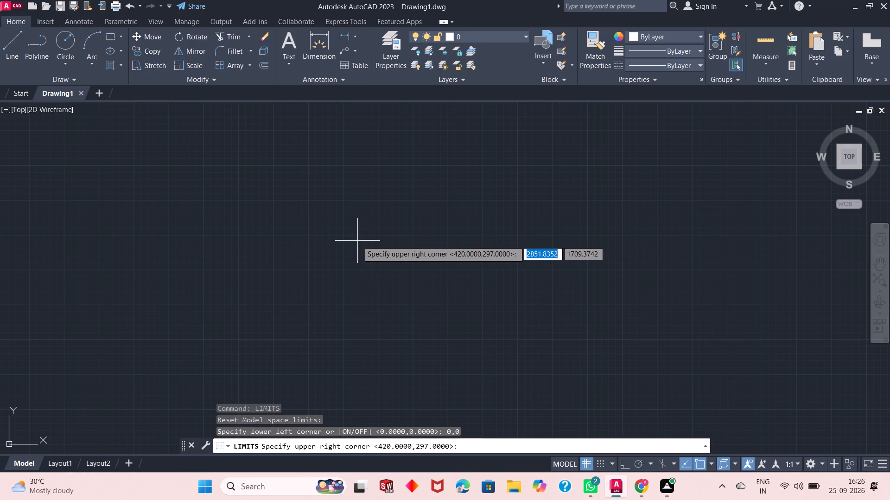
text(100)
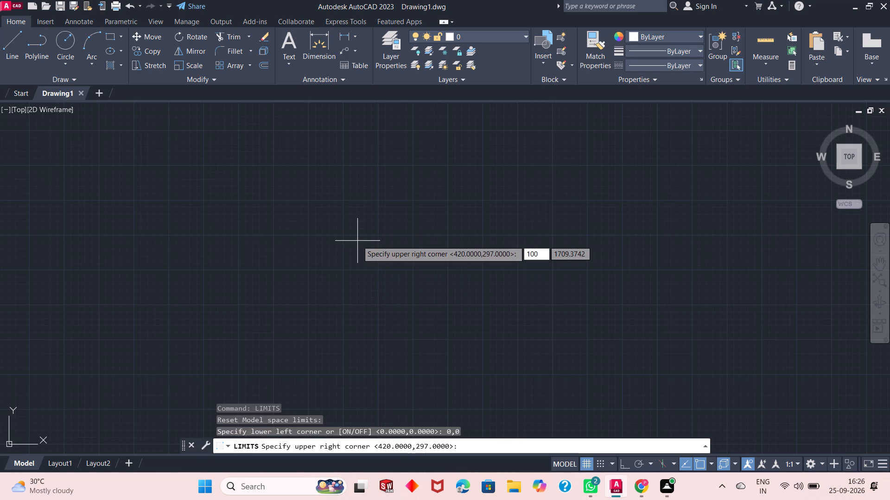
key(comma)
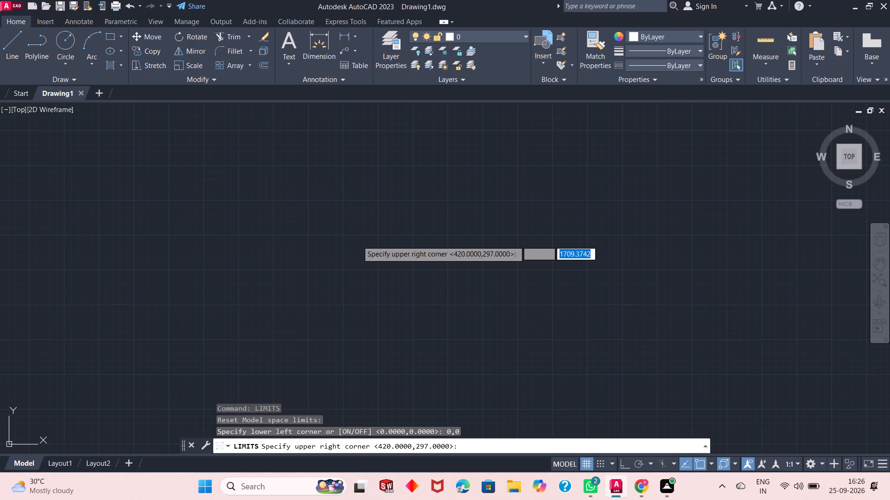
text(100)
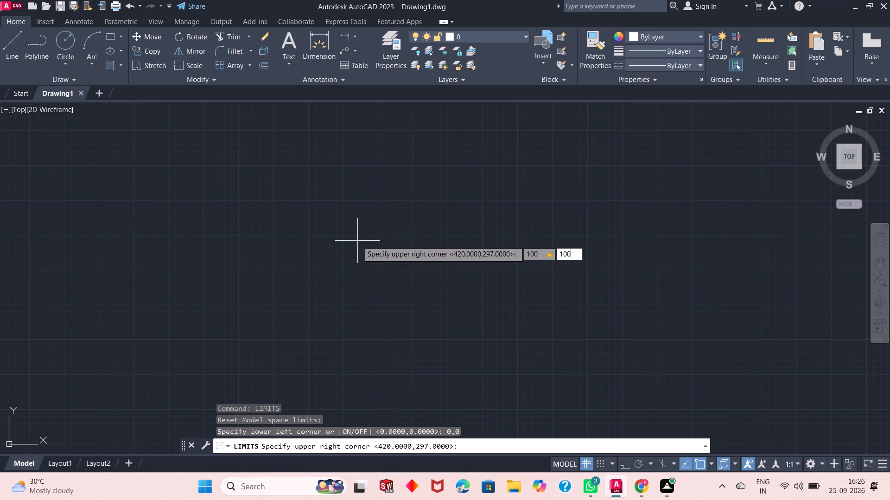
key(Return)
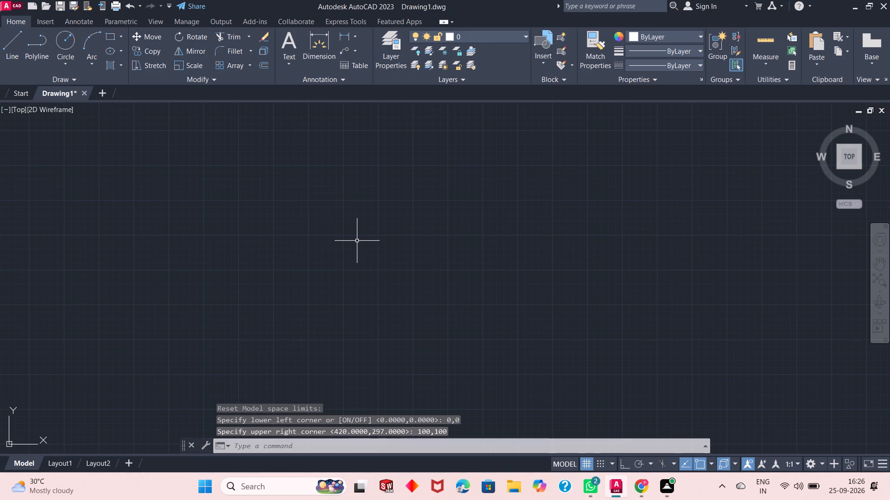
Configure the drawing units to Engineering length type with 0'-0" precision and Inches as the insertion scale.
text(un)
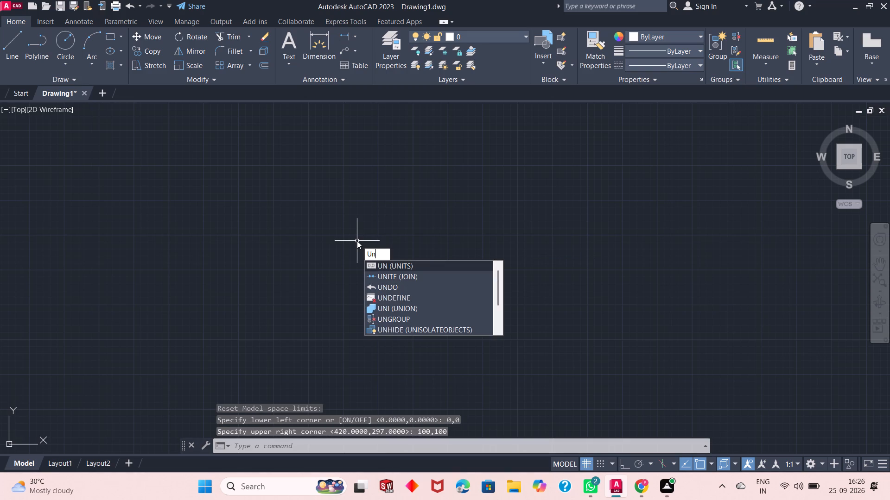
key(Return)
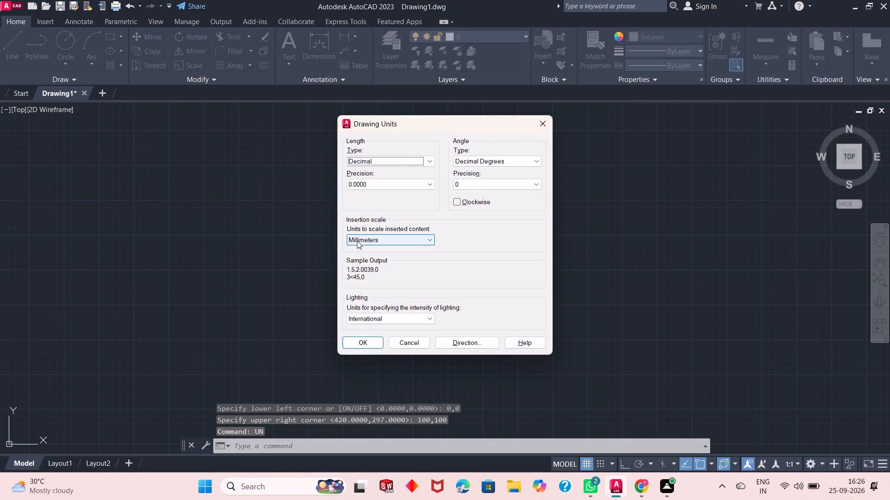
click(413, 151)
click(409, 164)
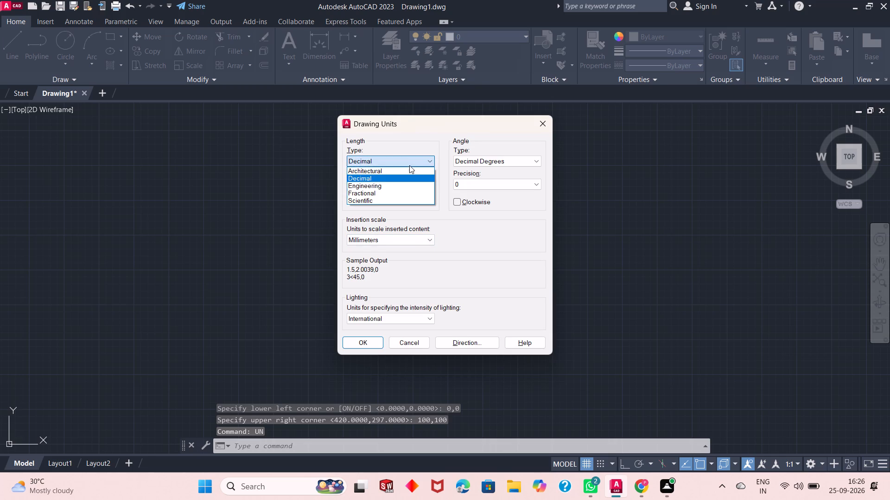
click(402, 183)
click(402, 183)
click(393, 194)
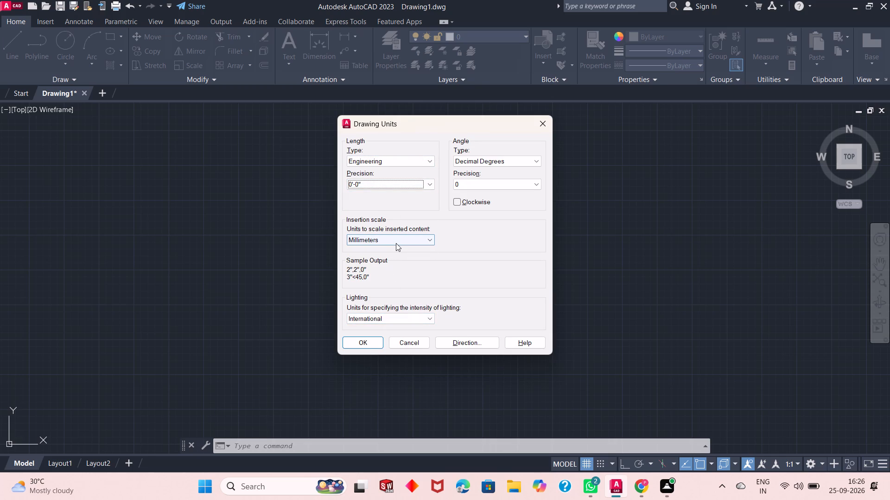
click(396, 243)
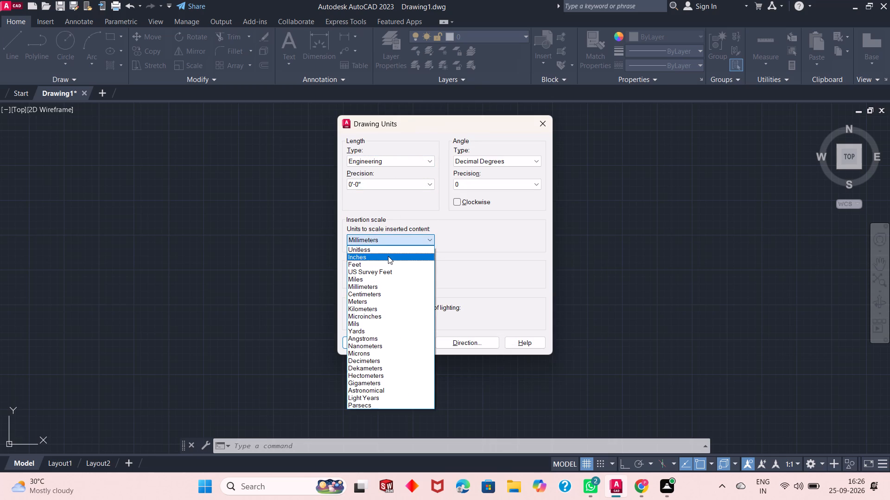
click(388, 256)
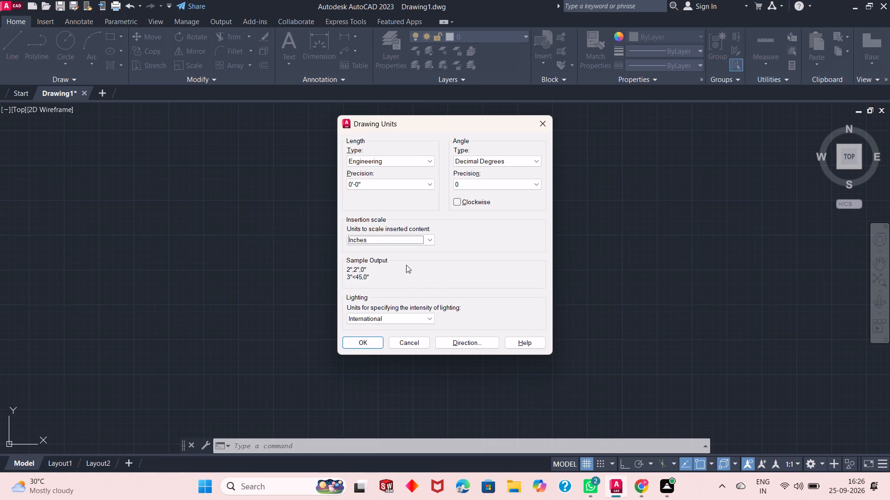
click(413, 243)
click(407, 258)
click(365, 345)
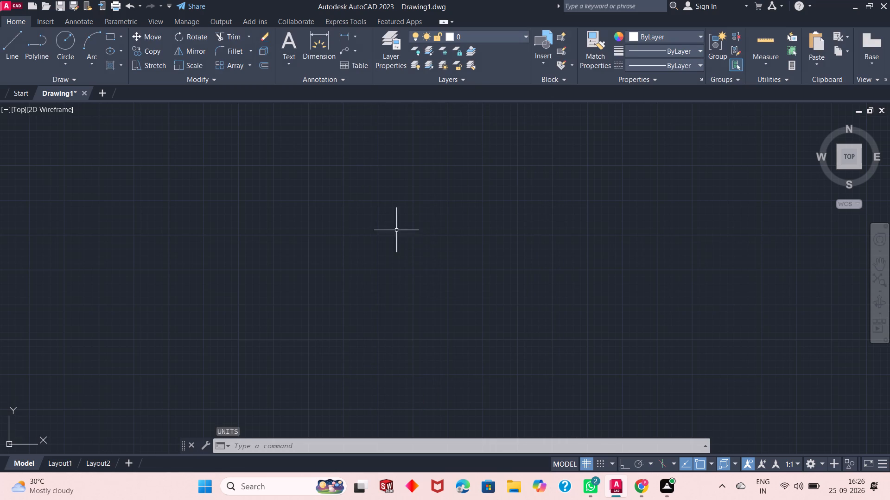
Modify the ISO-25 dimension style's primary units to Engineering format with 0'-0" precision and set the style current.
key(d)
key(Return)
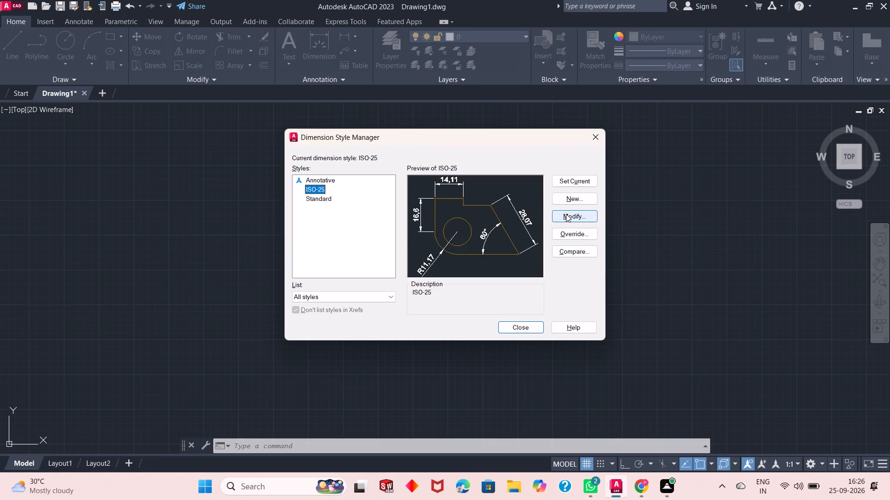
click(567, 200)
click(547, 175)
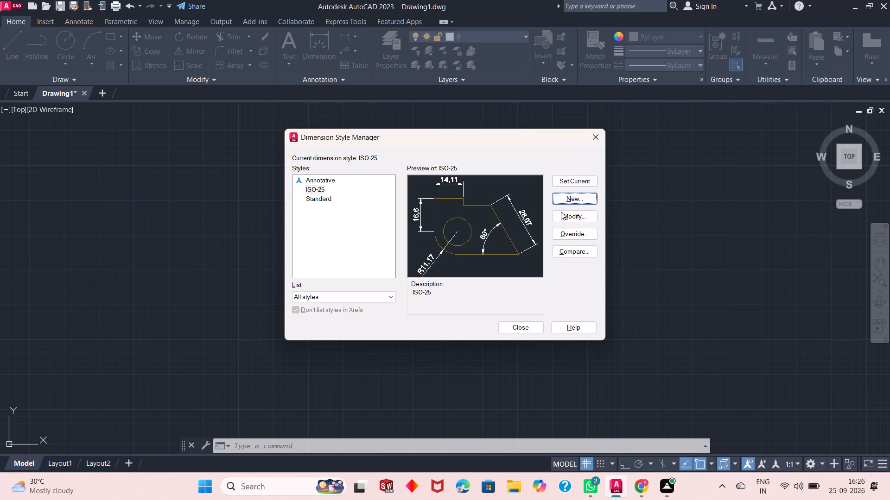
click(562, 218)
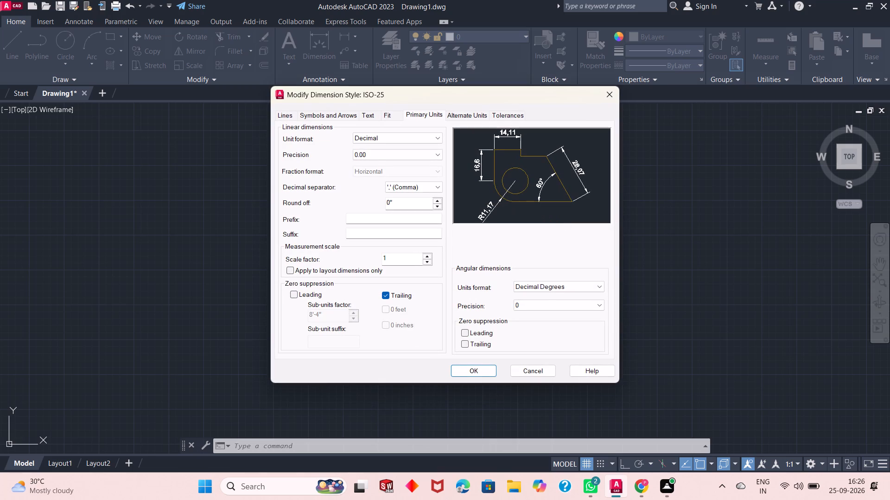
click(373, 138)
click(376, 162)
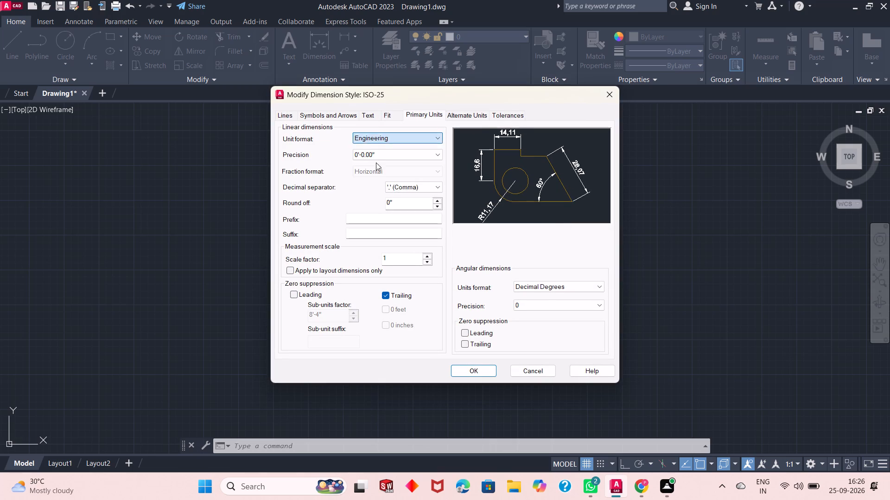
click(392, 156)
click(392, 164)
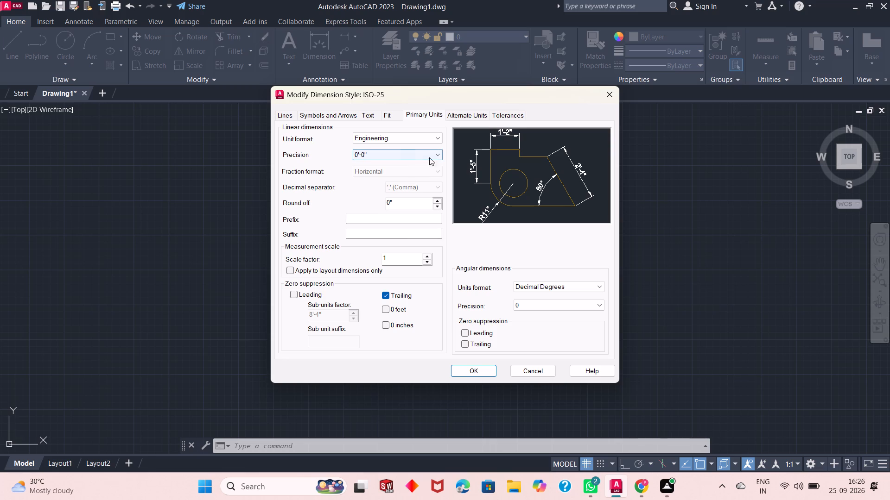
click(472, 369)
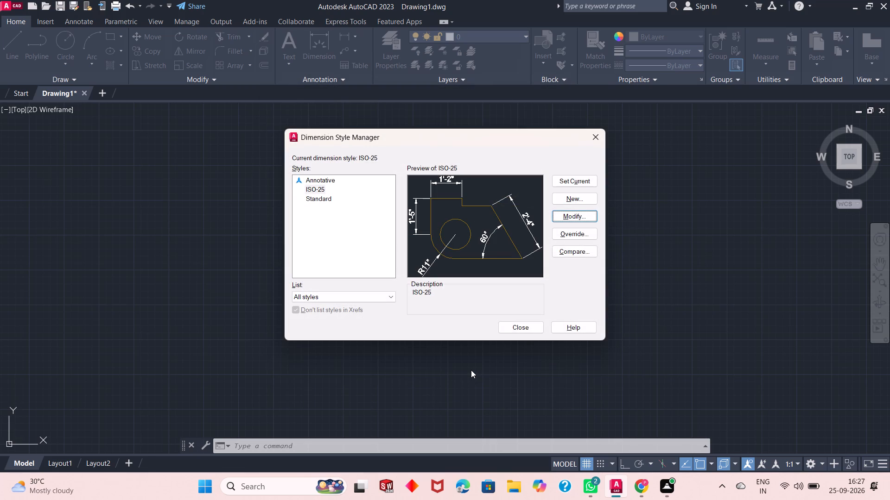
click(568, 182)
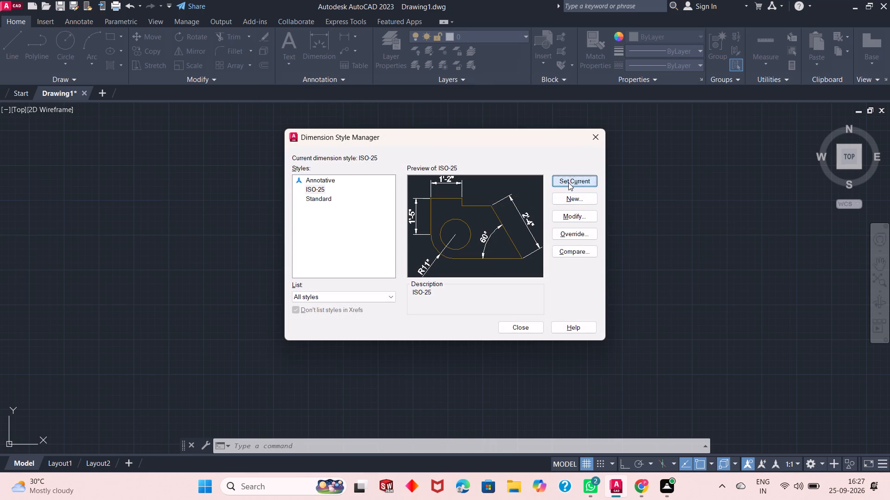
click(505, 325)
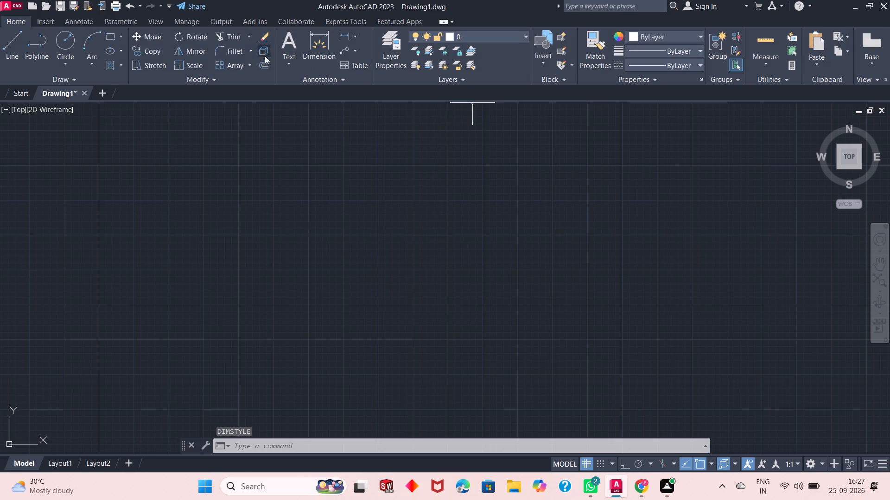
Create four new layers in the Layer Properties Manager.
click(384, 46)
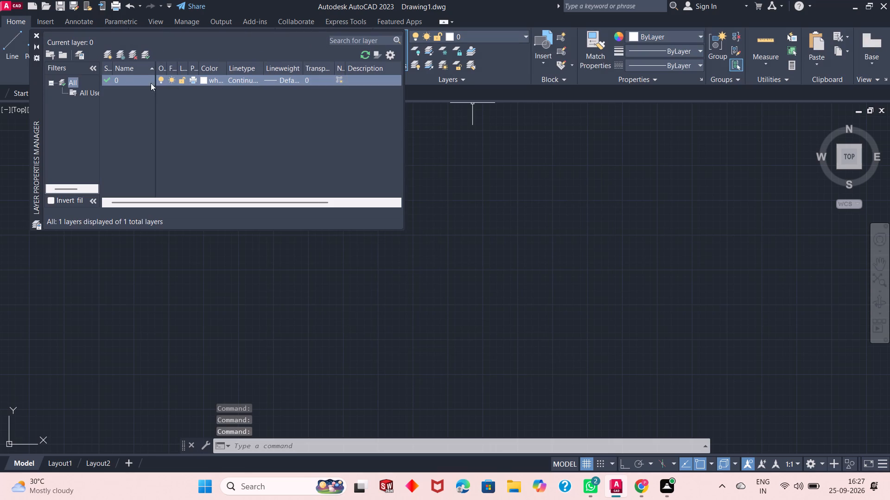
click(111, 56)
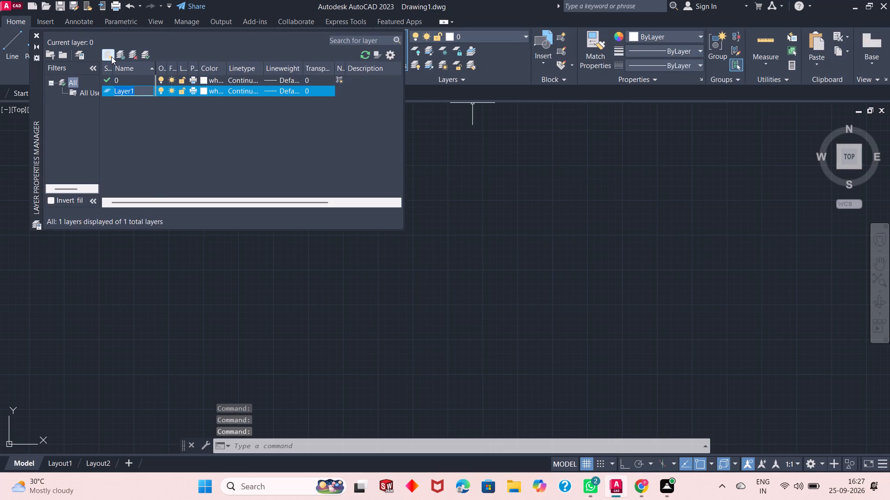
click(111, 56)
click(111, 56)
click(111, 56)
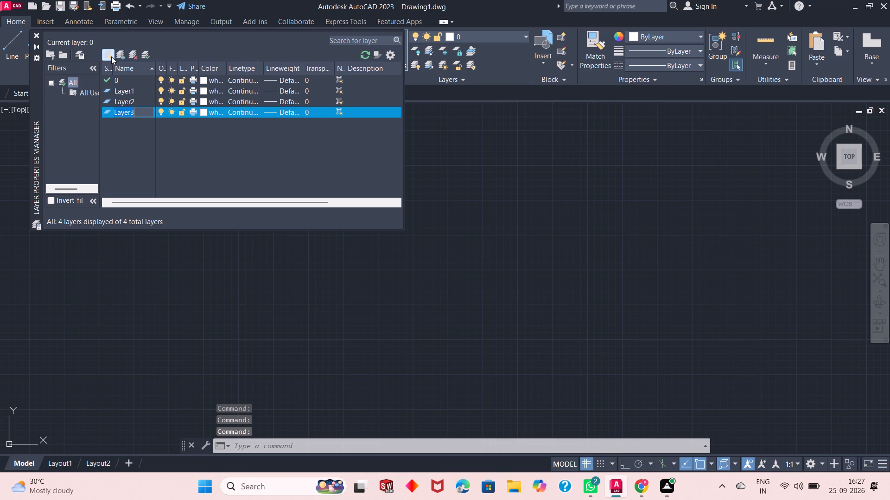
Set Layer1's colour to a soft green true colour, RGB 109,192,139 (hue 142, saturation 40, luminance 59).
click(201, 94)
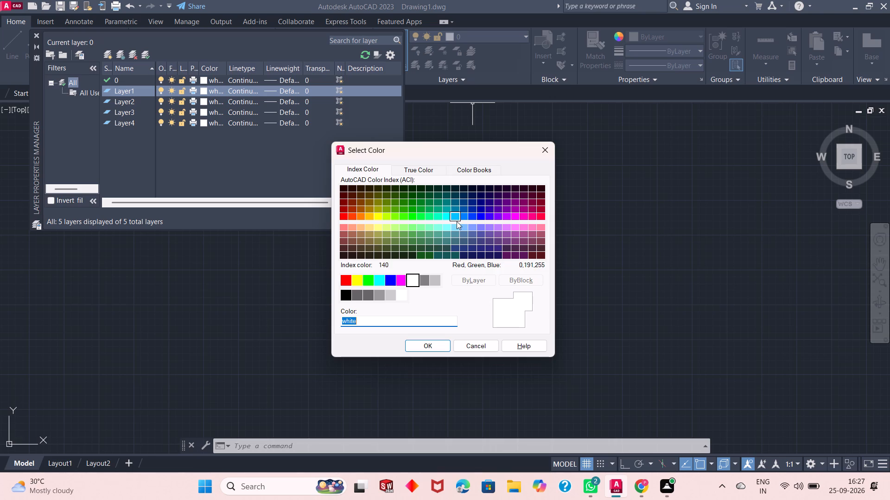
click(438, 217)
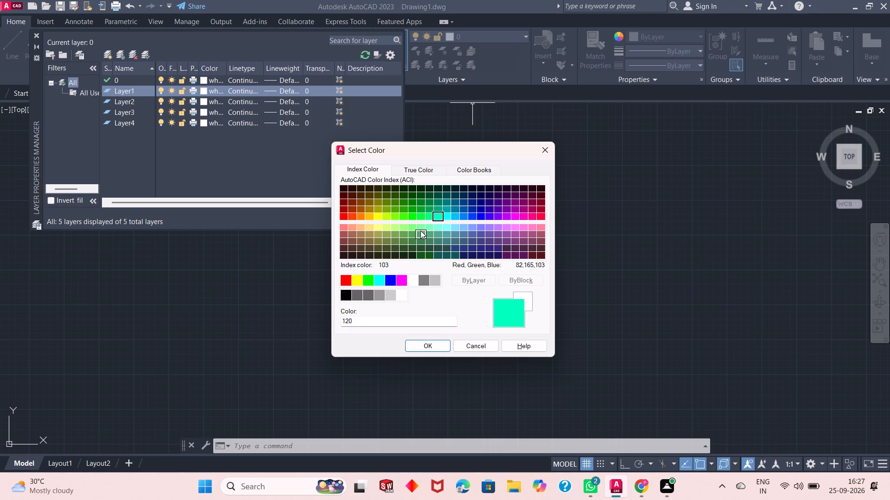
click(422, 160)
click(421, 168)
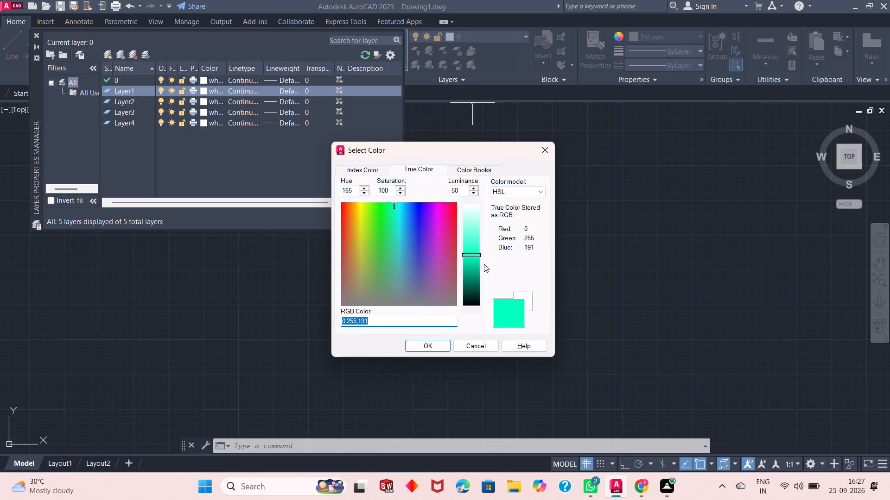
click(392, 276)
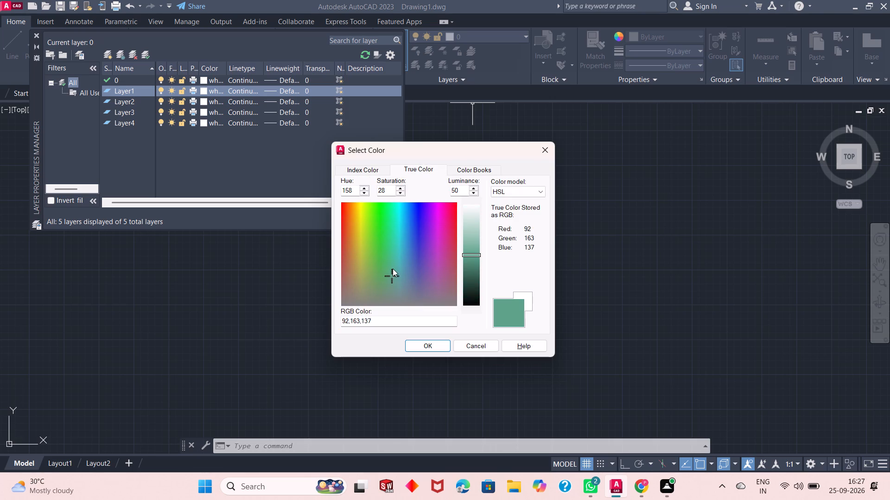
click(394, 257)
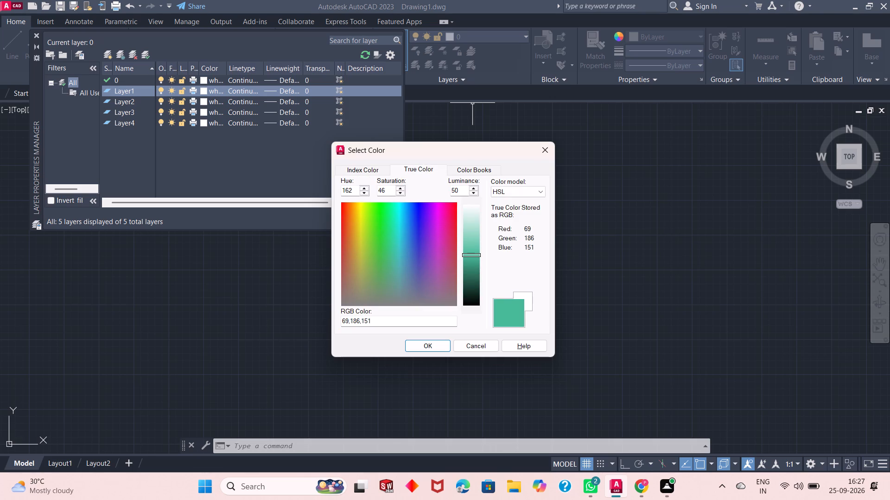
click(388, 249)
click(388, 247)
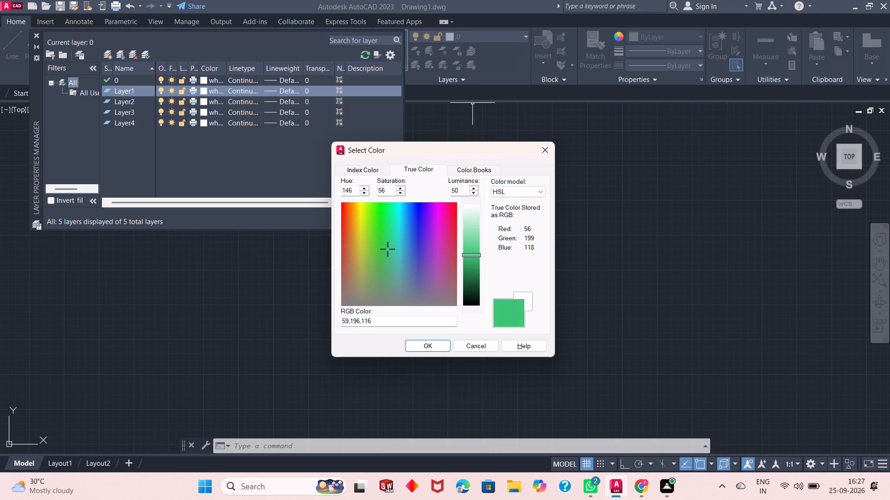
click(365, 279)
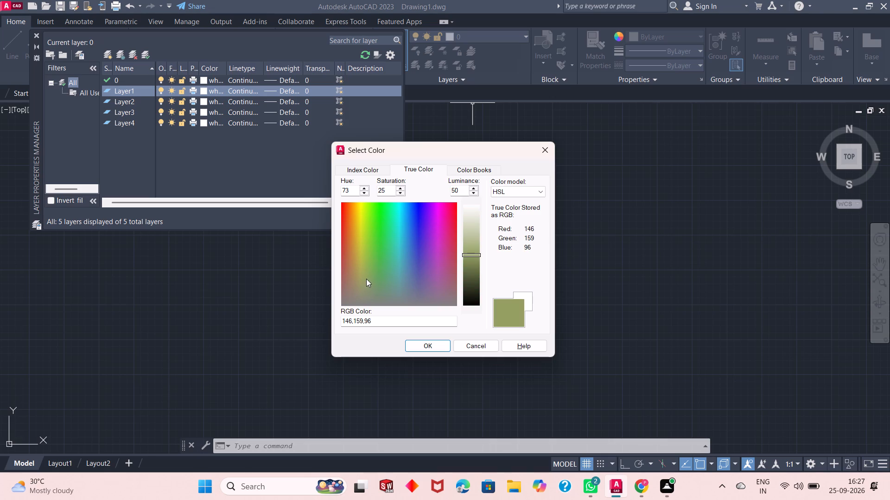
click(371, 272)
click(405, 238)
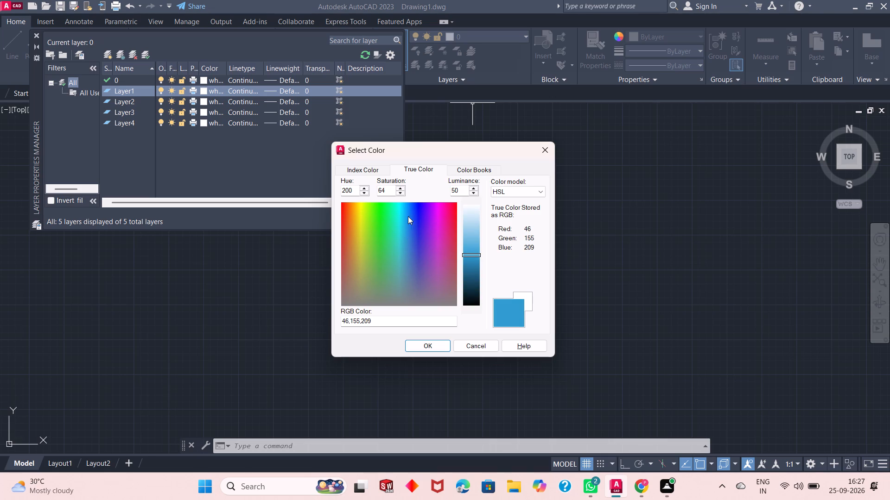
click(408, 216)
click(389, 230)
click(388, 248)
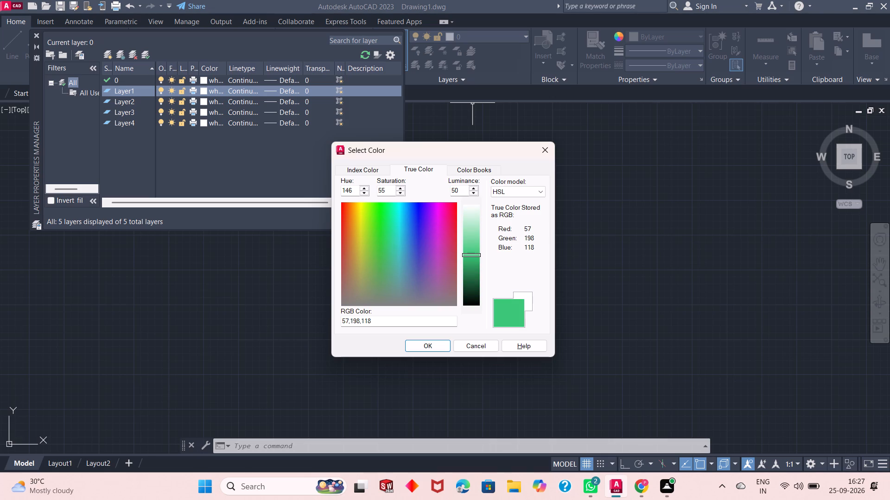
click(388, 265)
click(379, 272)
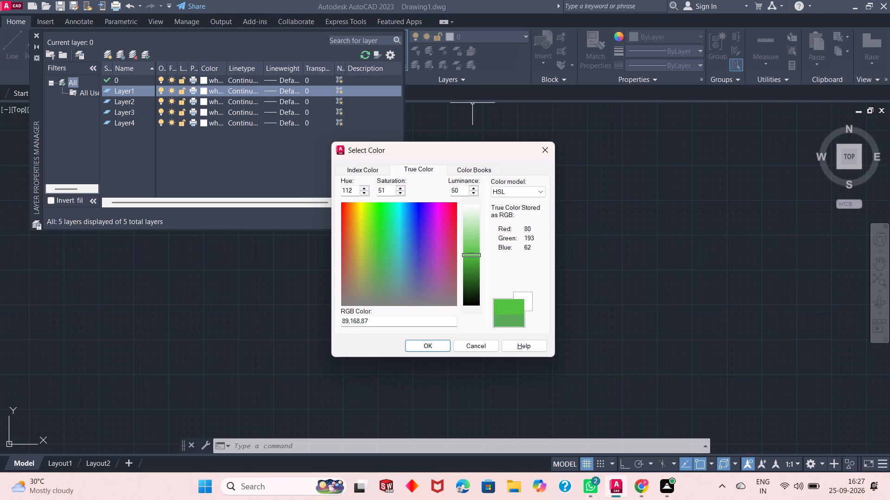
click(377, 252)
click(376, 225)
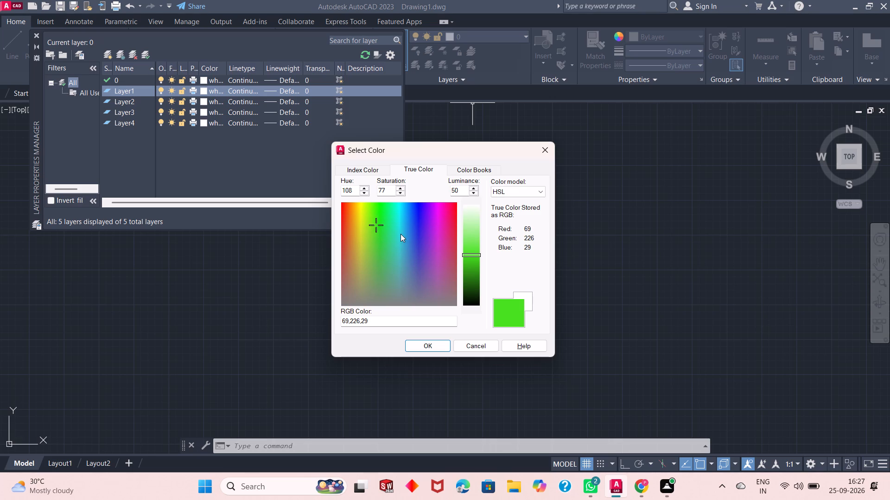
click(390, 226)
click(390, 242)
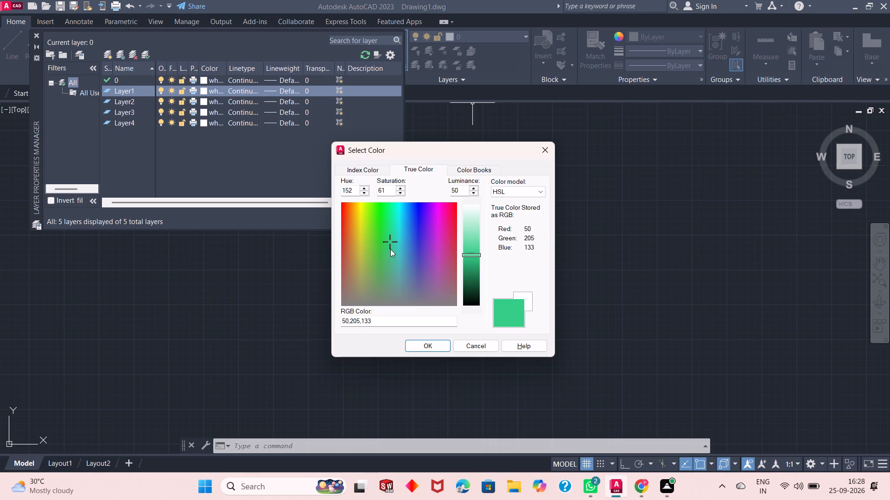
click(393, 262)
click(387, 268)
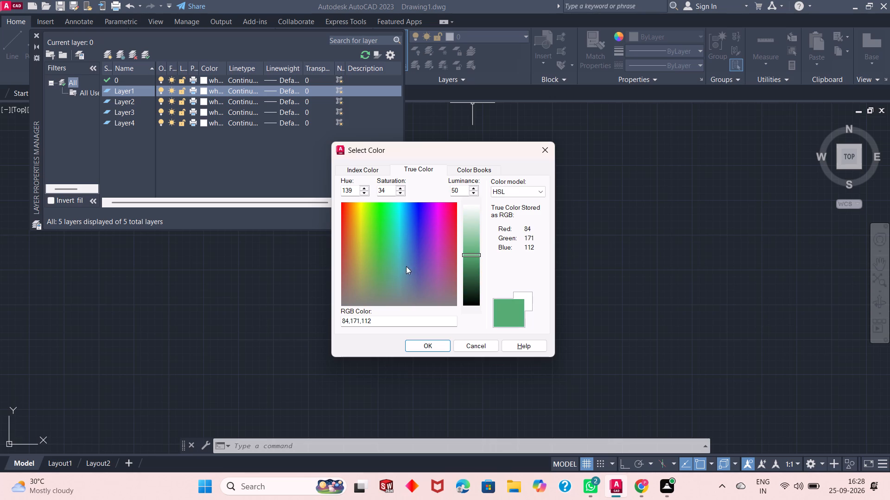
drag(468, 253, 477, 248)
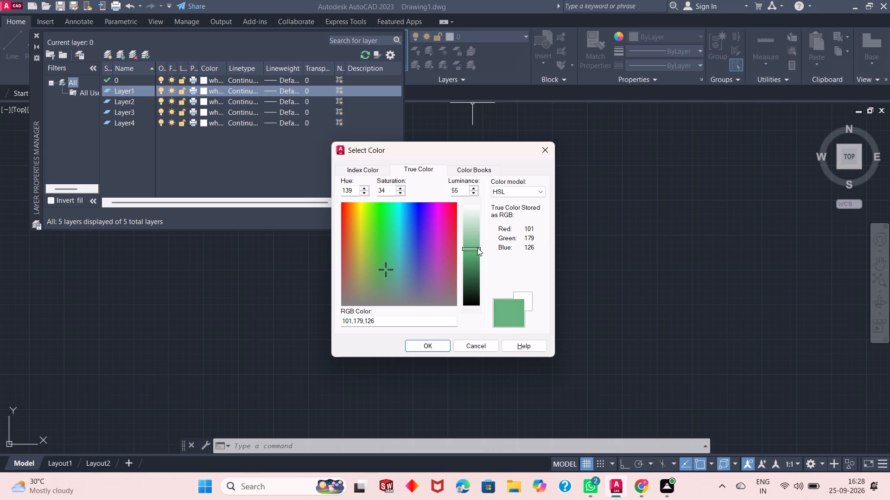
drag(477, 248, 479, 231)
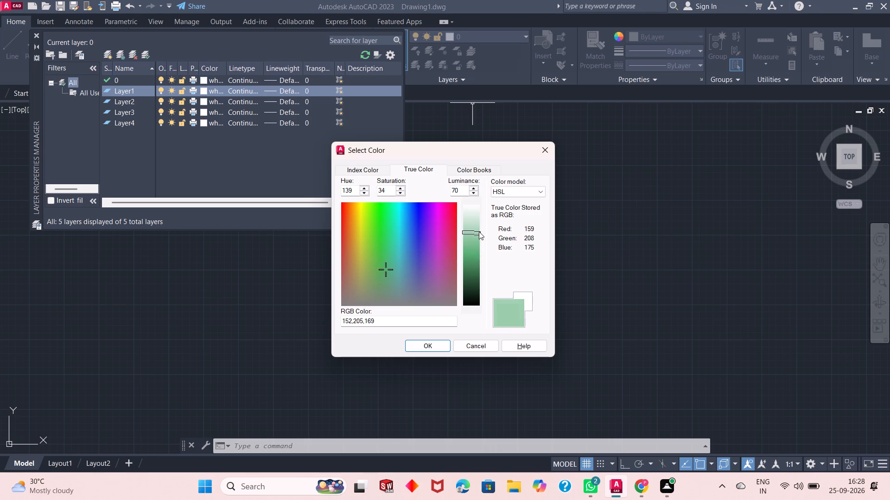
drag(479, 231, 479, 246)
drag(479, 246, 479, 221)
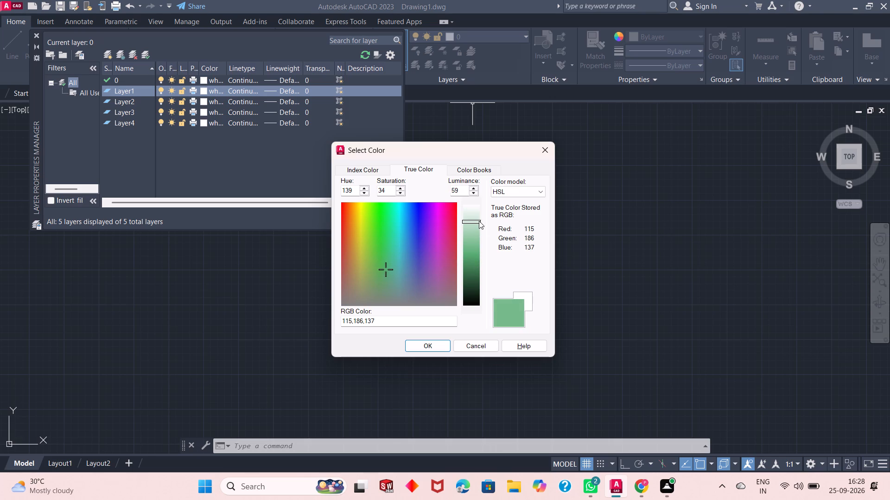
drag(479, 221, 482, 224)
click(389, 277)
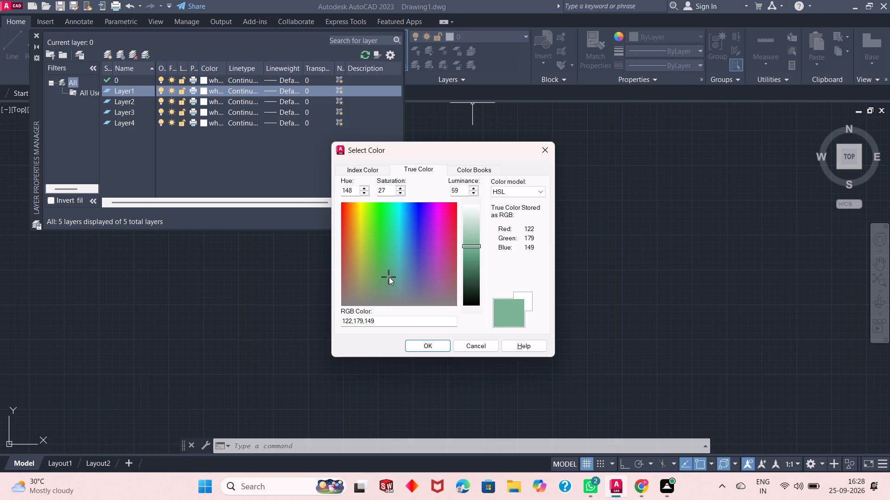
click(389, 267)
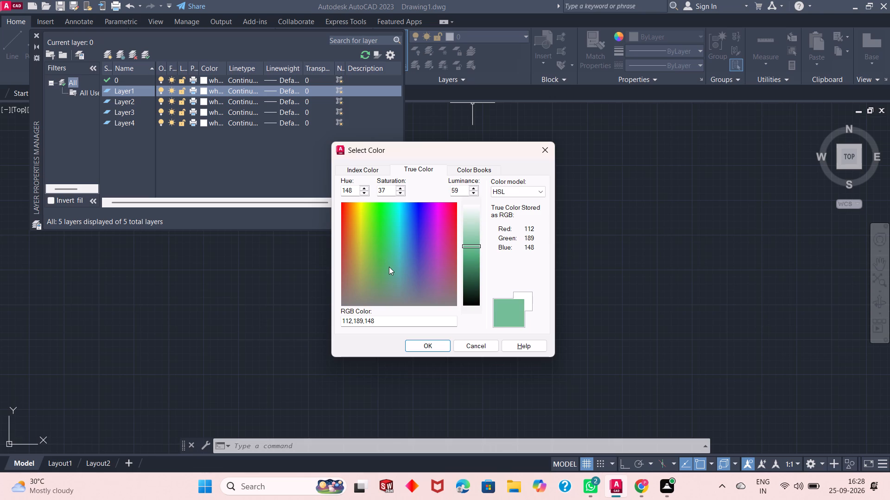
click(387, 264)
click(423, 345)
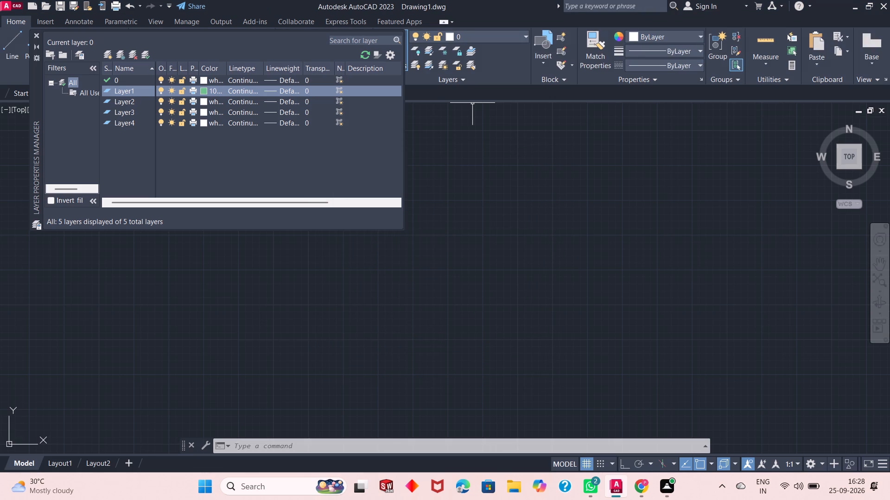
Set Layer2's colour to the index colour magenta.
click(203, 104)
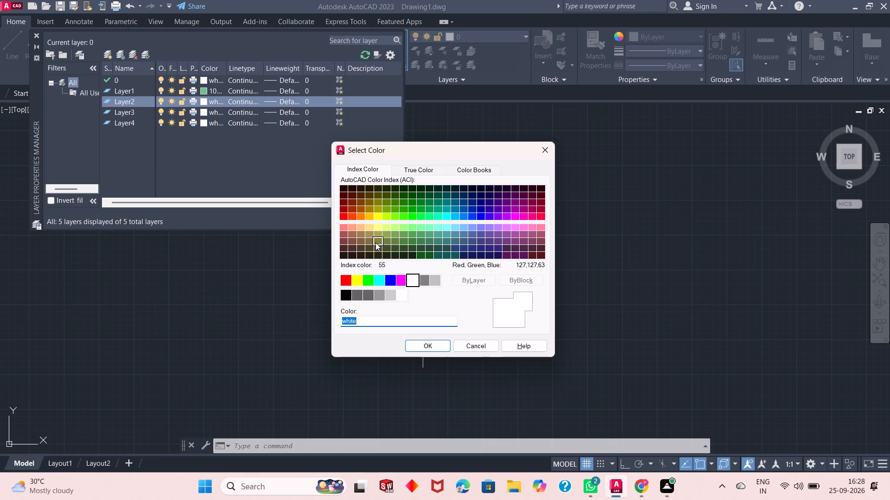
click(402, 282)
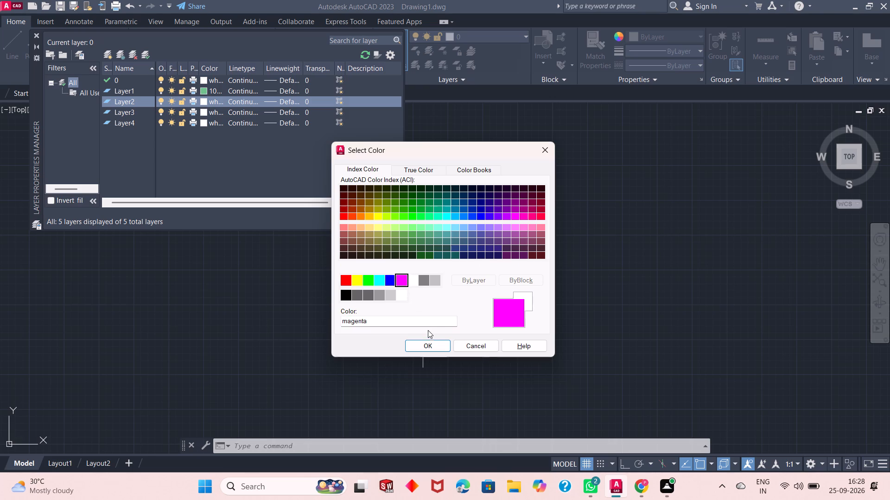
click(426, 350)
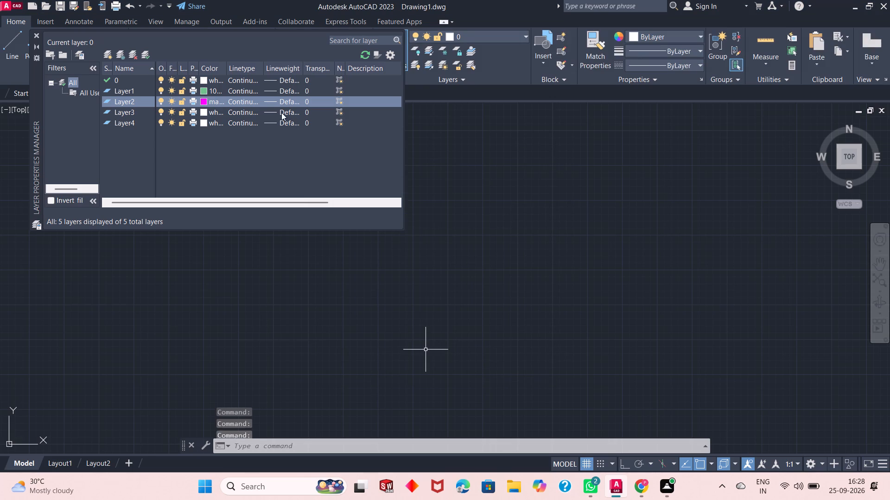
Set Layer3's colour to a muted purple true colour, RGB 167,128,194 (hue 276, saturation 35, luminance 63).
click(204, 114)
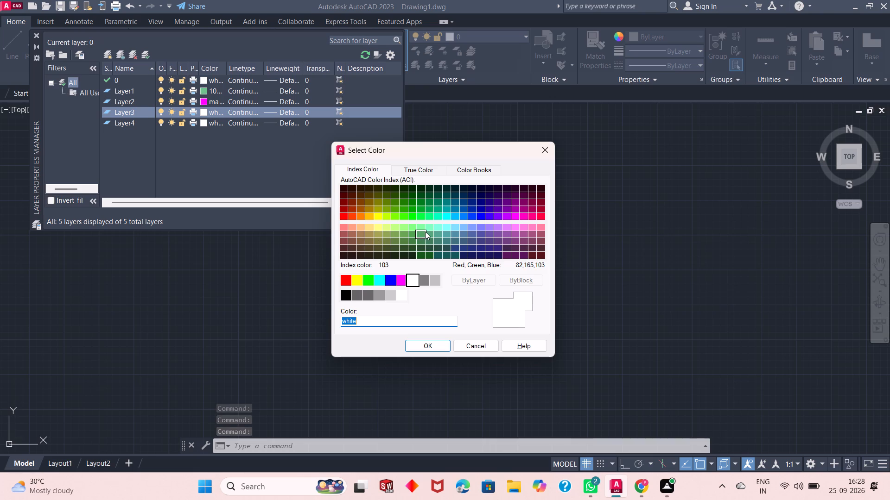
click(420, 170)
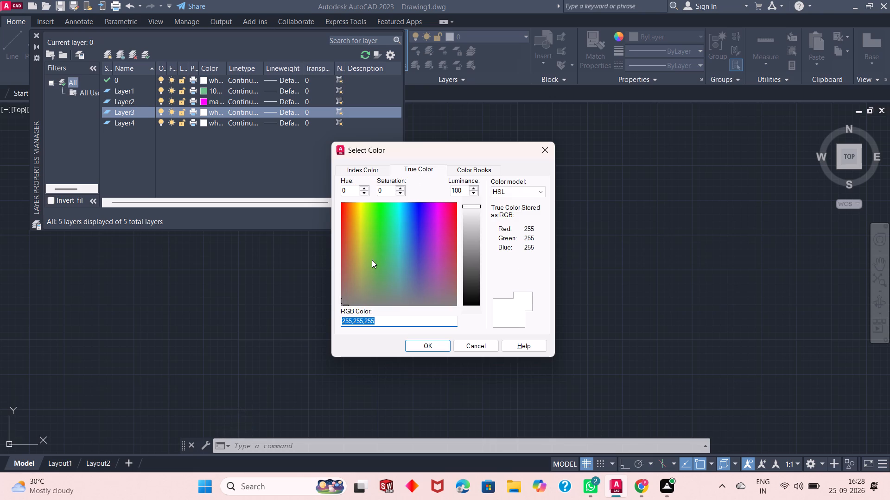
click(363, 266)
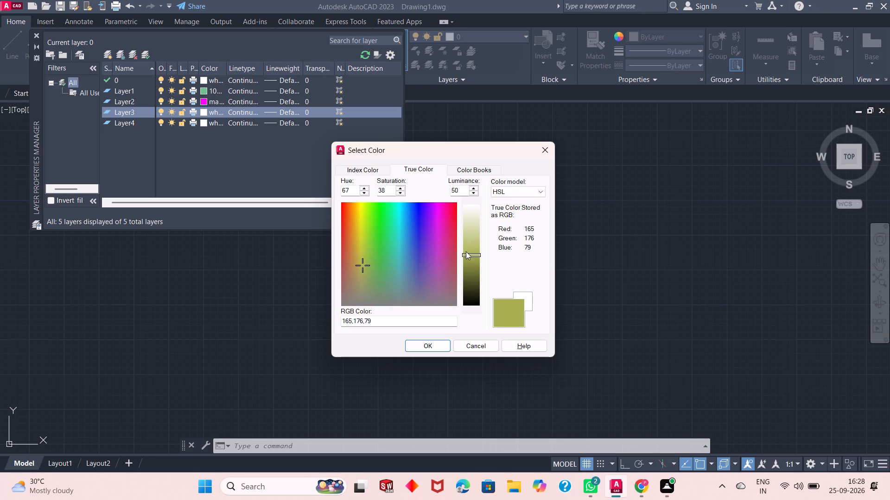
click(394, 267)
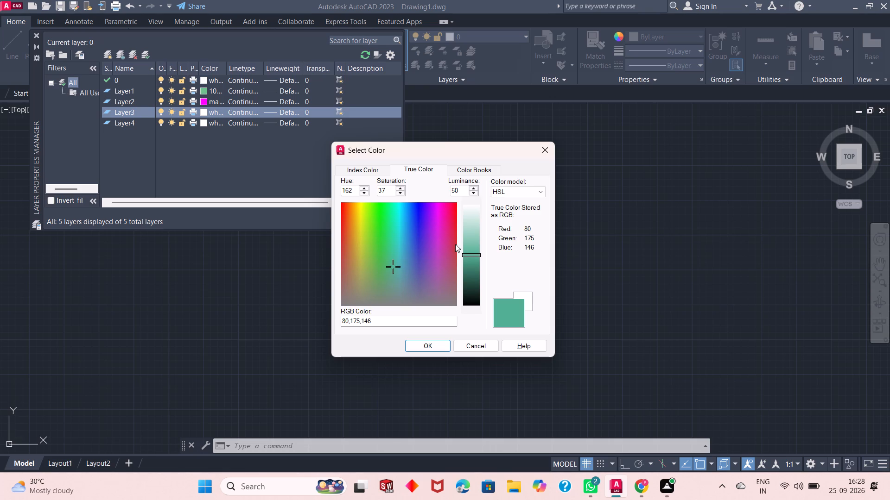
drag(474, 254, 477, 232)
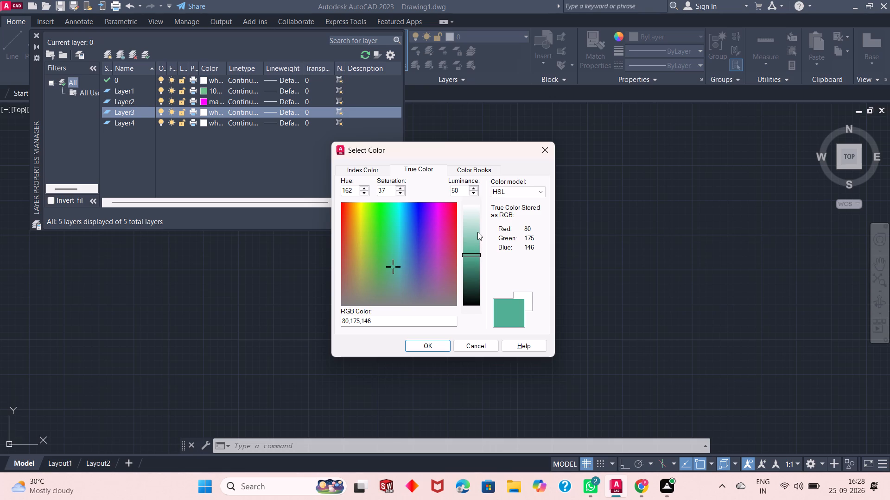
click(473, 248)
click(473, 239)
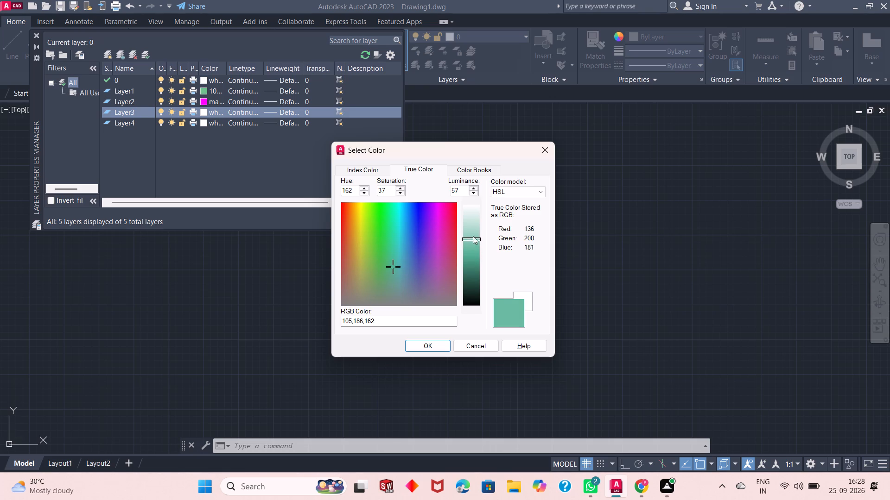
click(472, 228)
click(471, 229)
click(471, 232)
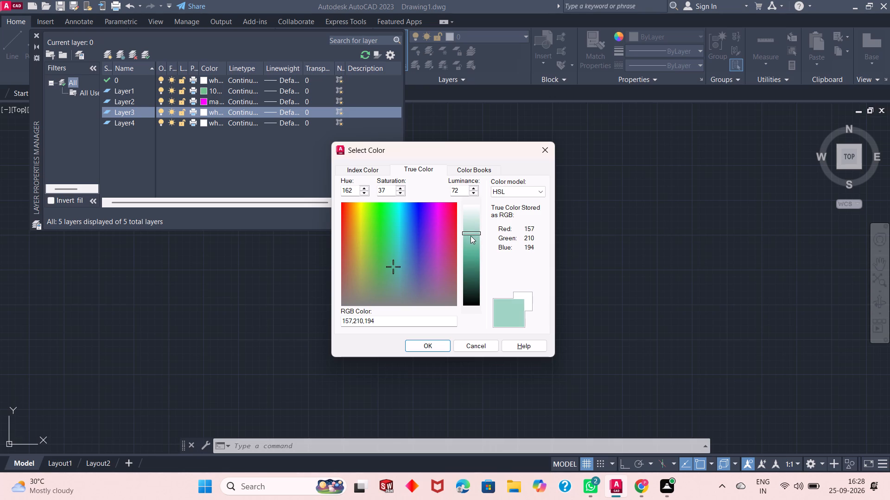
click(470, 237)
click(407, 254)
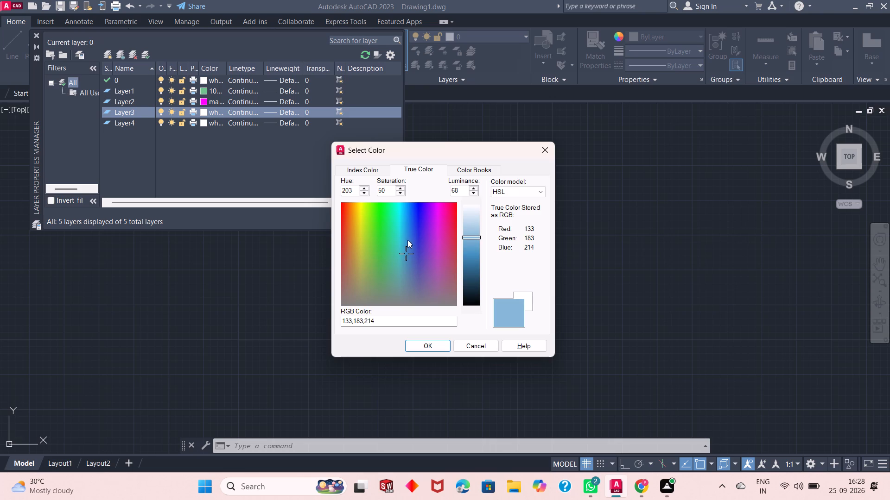
click(407, 240)
click(410, 227)
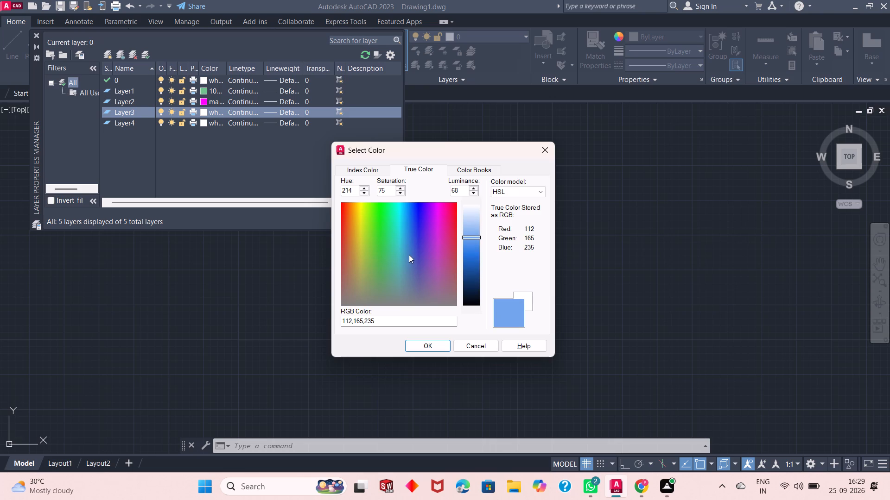
click(407, 273)
click(407, 286)
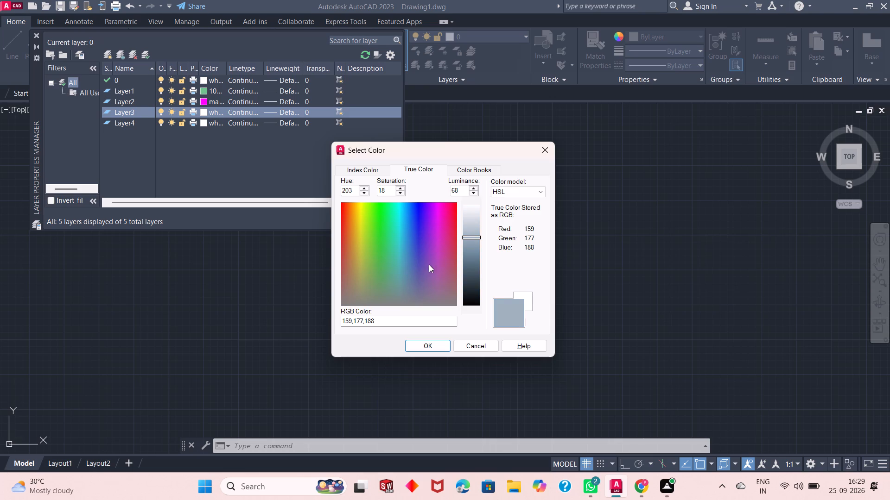
click(430, 258)
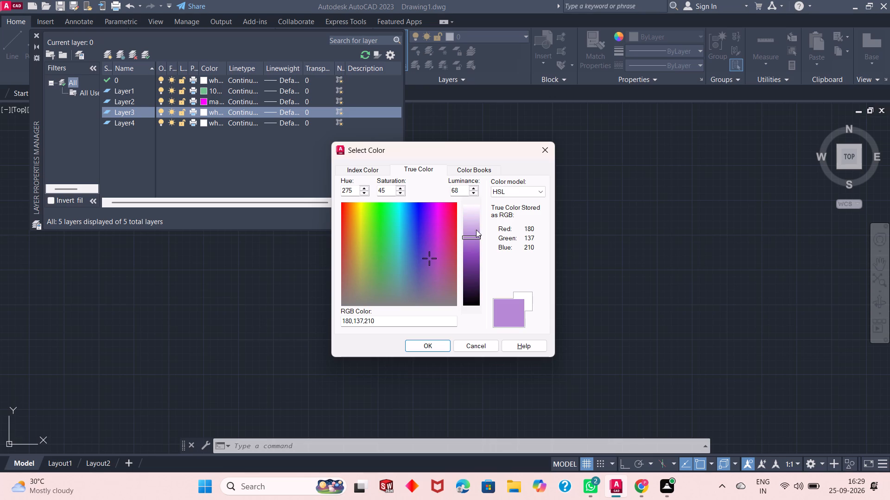
click(430, 269)
click(469, 231)
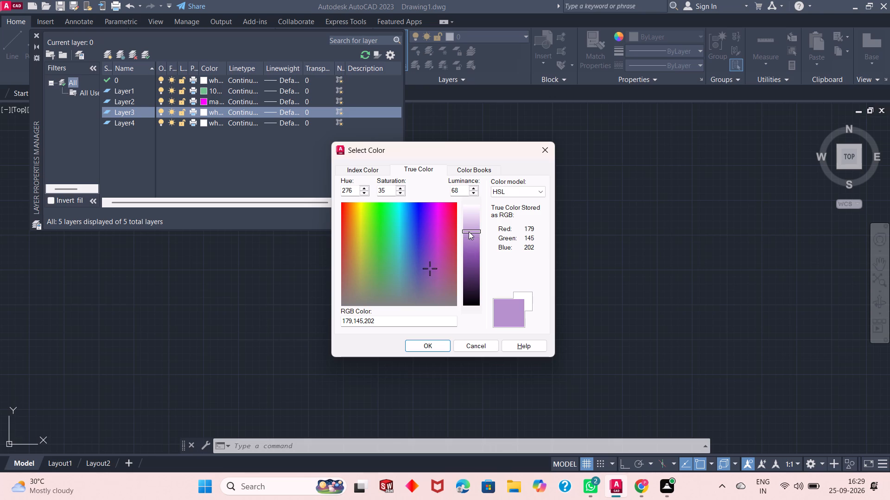
click(469, 242)
click(414, 348)
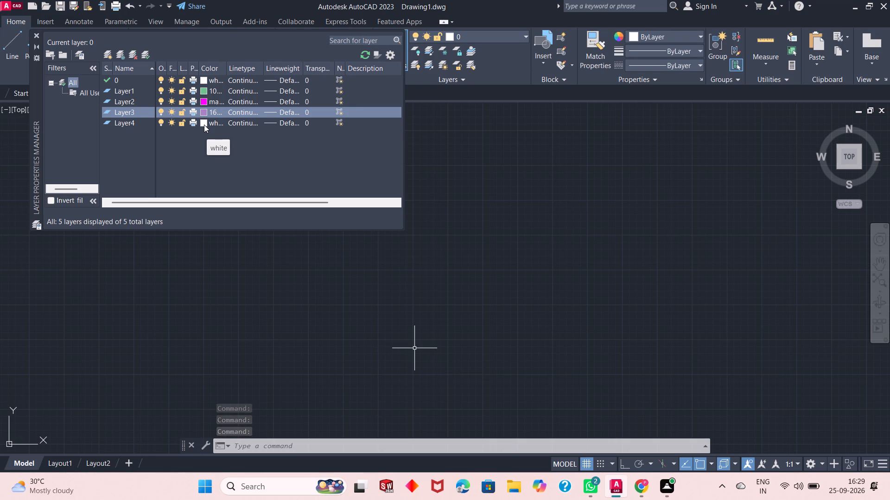
Change Layer2's colour to index colour 50, a yellow.
click(206, 104)
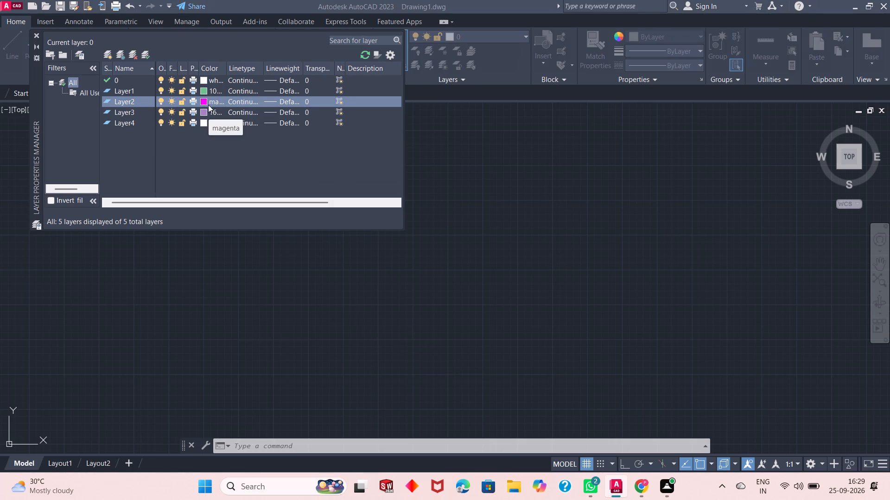
click(378, 216)
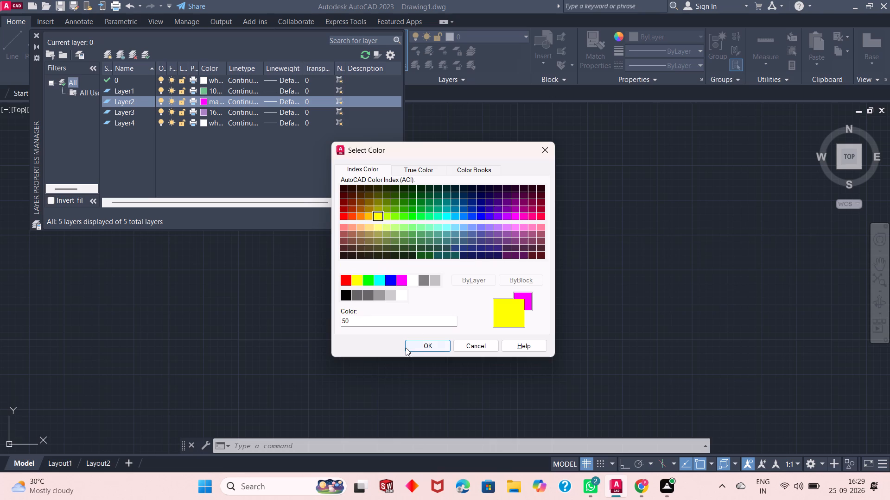
click(415, 349)
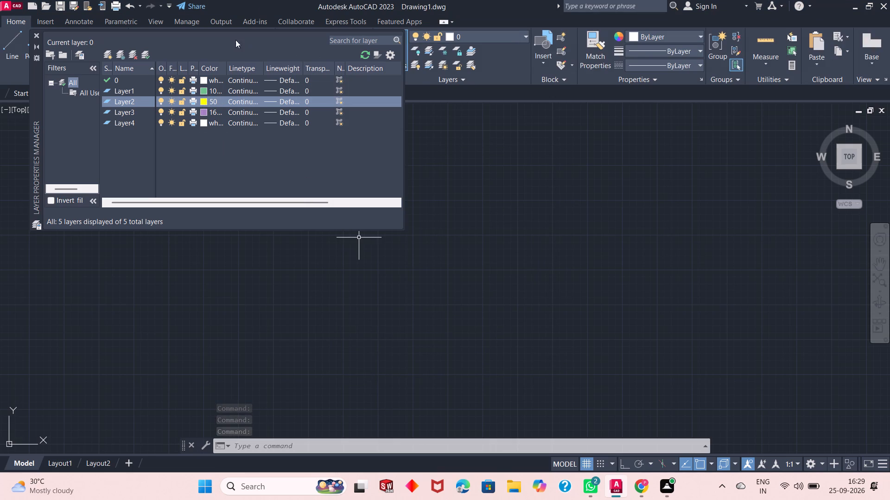
Make Layer2 the current layer and close the Layer Properties Manager.
click(147, 60)
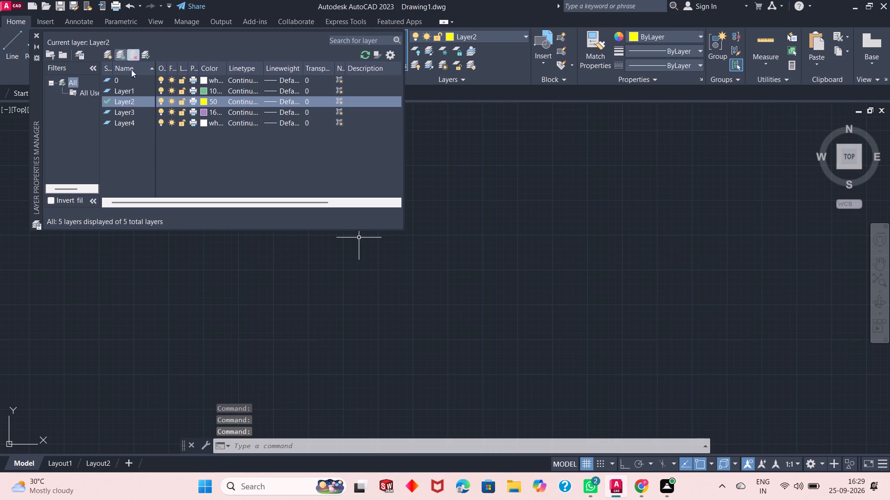
click(34, 35)
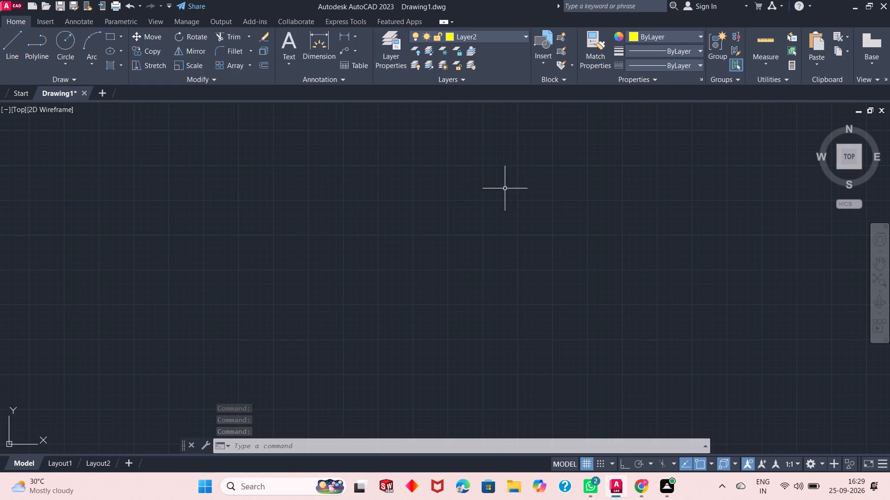
Make Layer3 the current layer, keeping the object colour ByLayer.
click(669, 35)
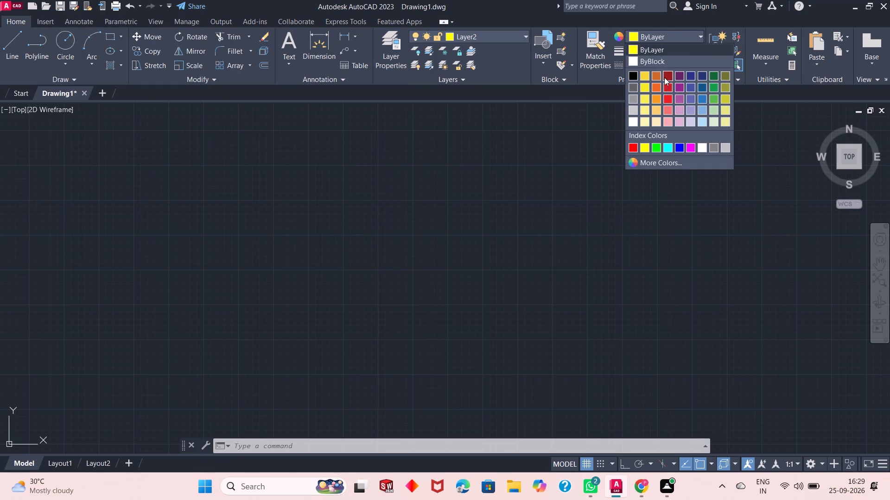
click(661, 32)
click(470, 38)
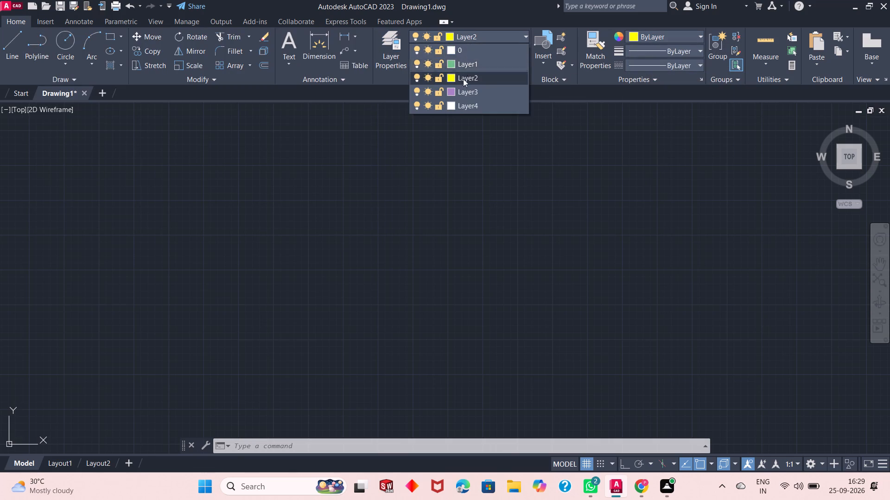
click(463, 85)
click(470, 31)
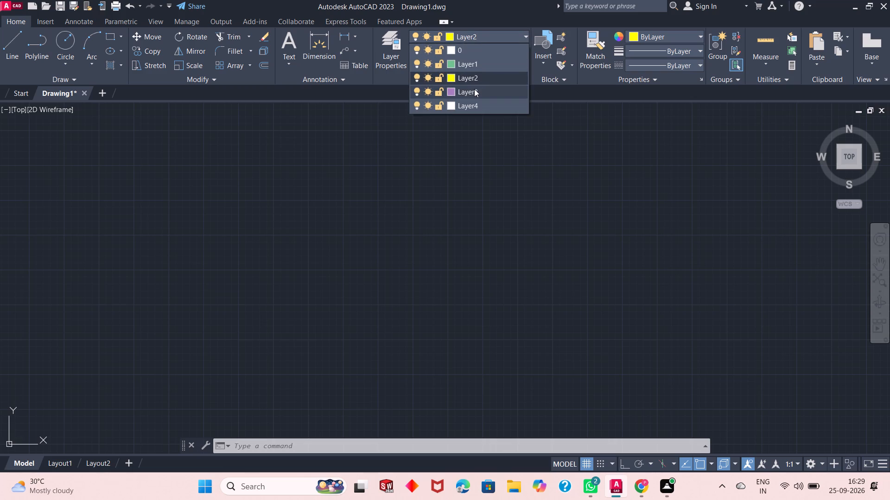
click(474, 89)
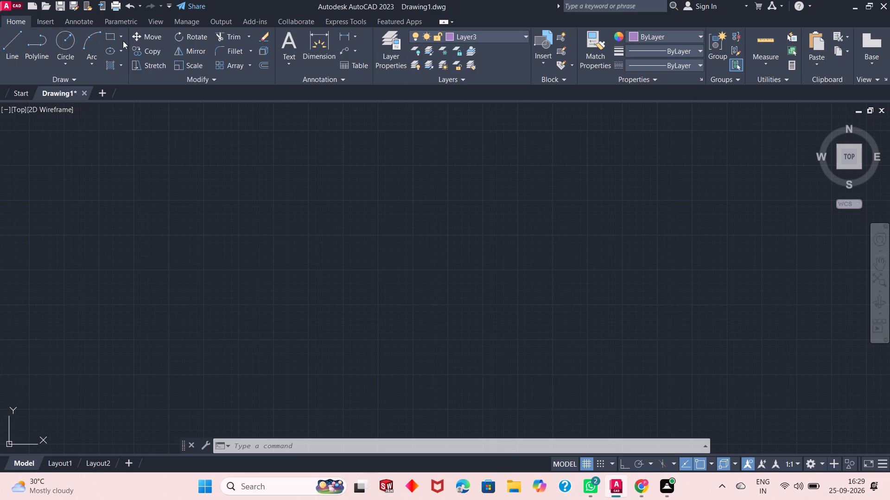
Draw a rectangle 100' wide and 120' high on Layer3.
click(110, 35)
click(254, 134)
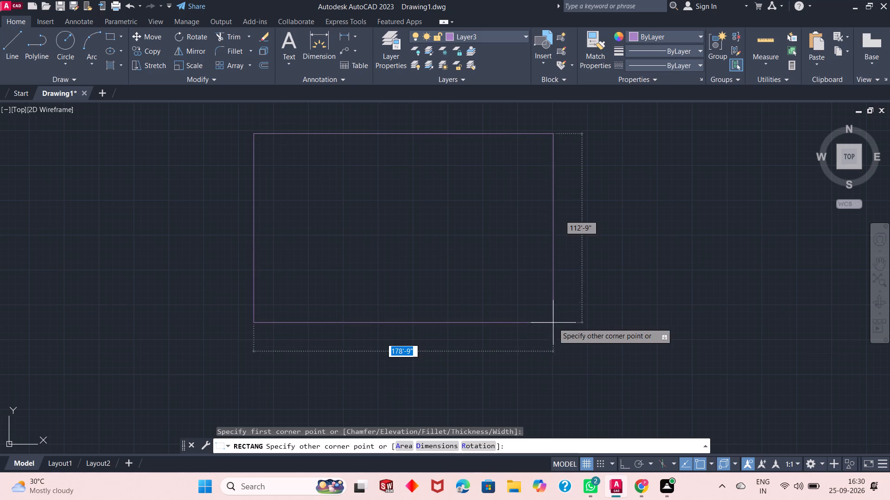
scroll(537, 308, up, 1)
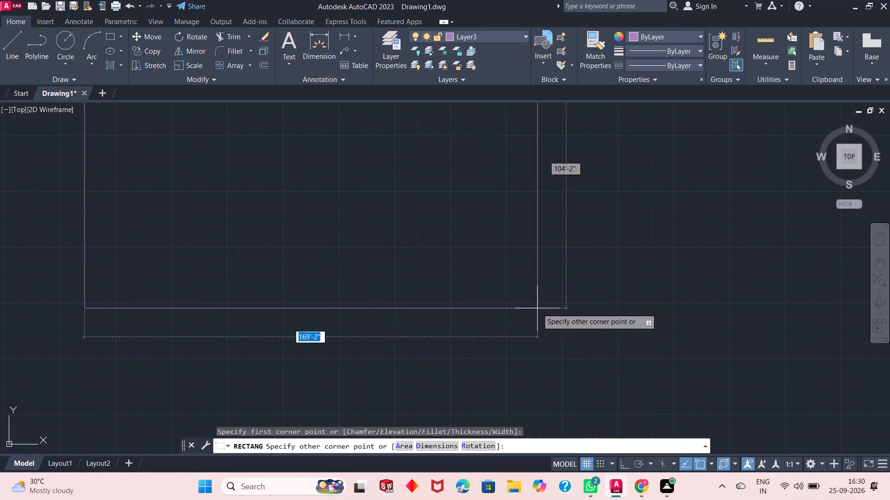
scroll(537, 308, down, 2)
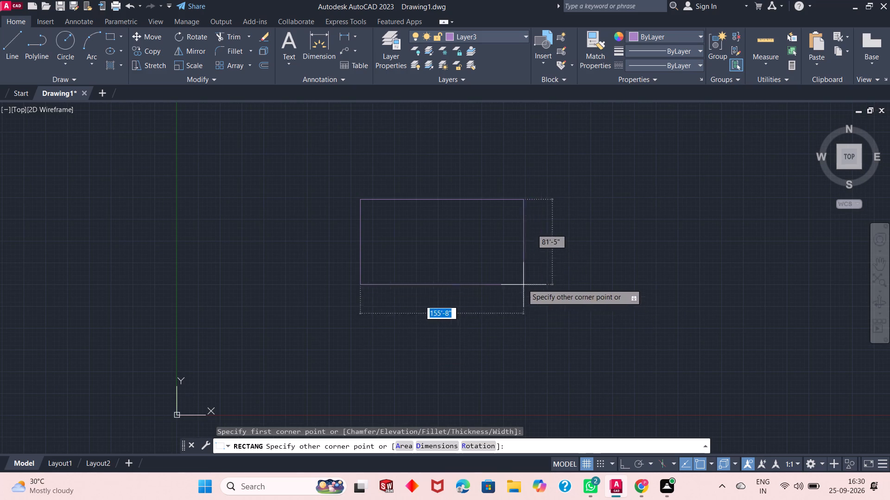
scroll(461, 231, up, 1)
scroll(461, 231, down, 2)
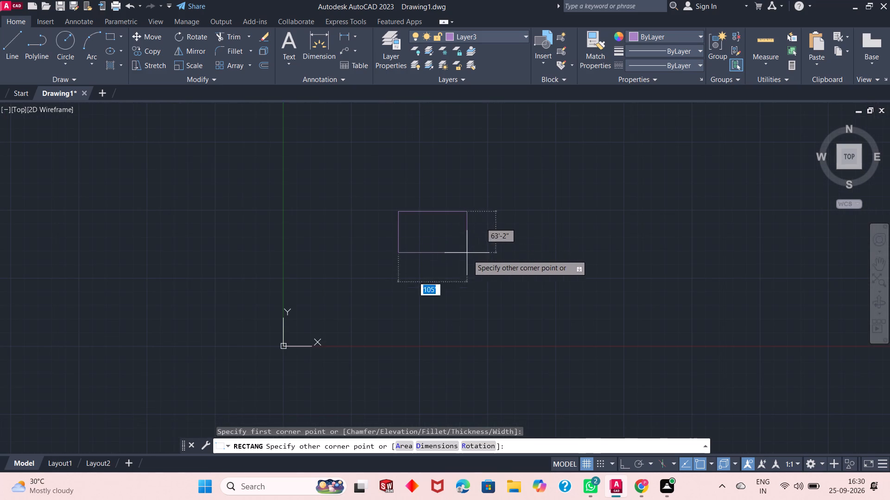
scroll(536, 302, up, 1)
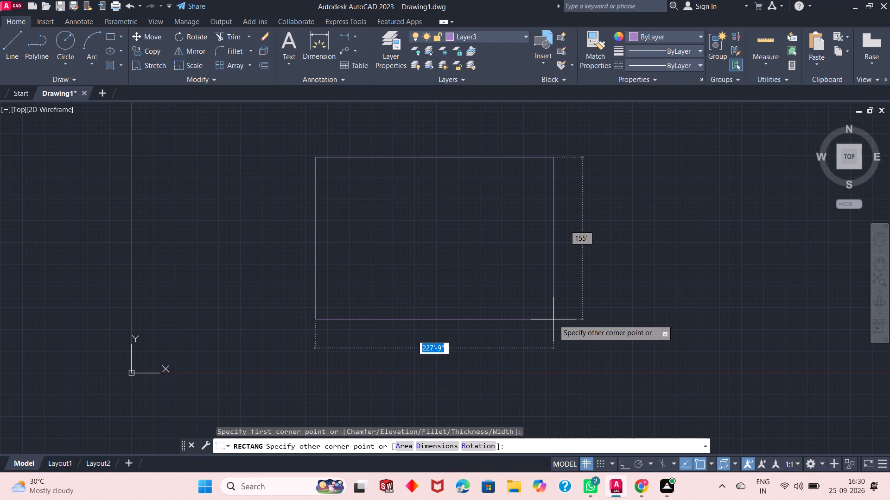
text(120)
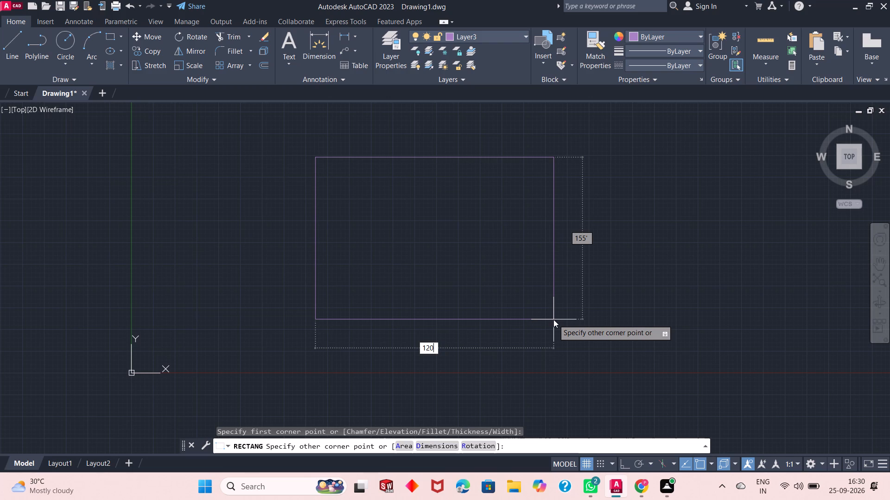
key(BackSpace)
key(BackSpace)
key(BackSpace)
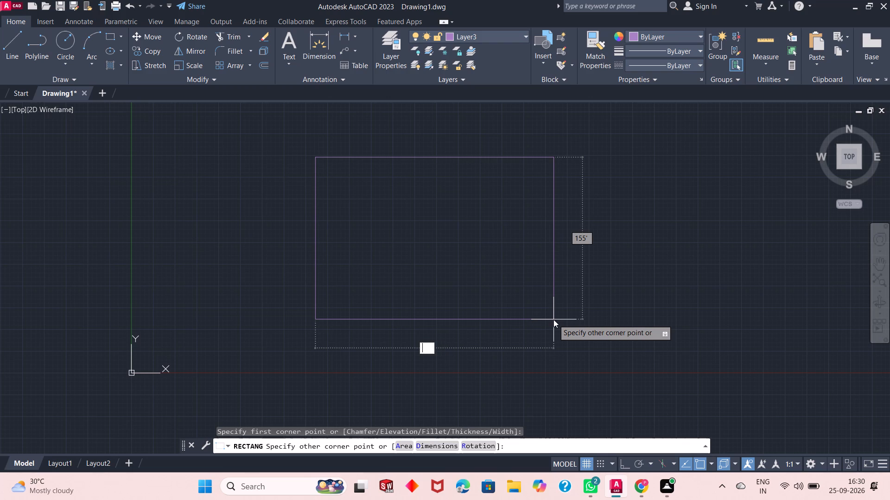
text(100)
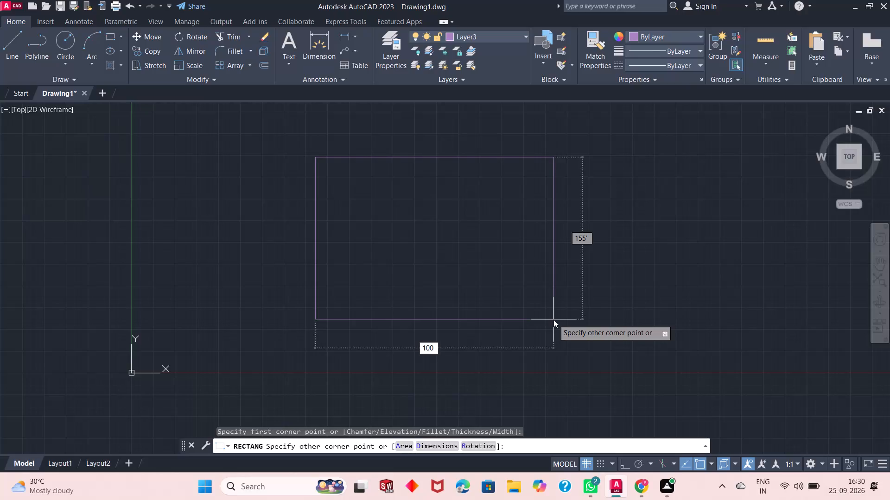
key(apostrophe)
key(Tab)
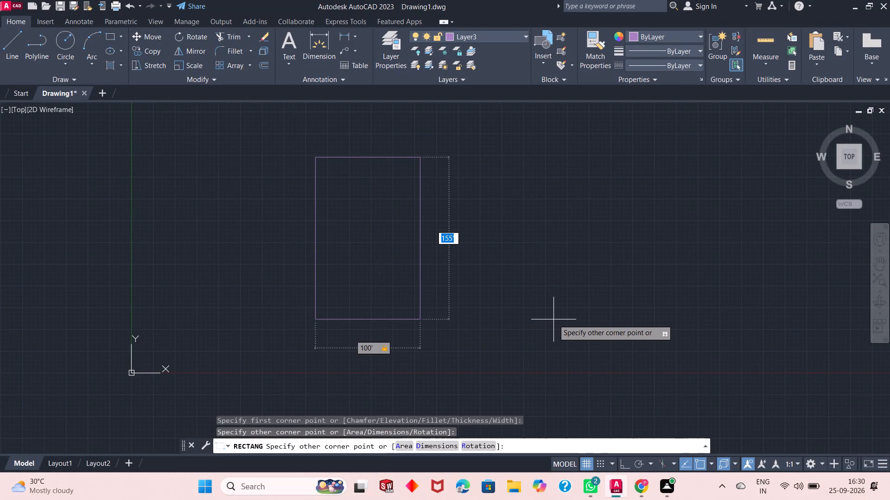
text(120)
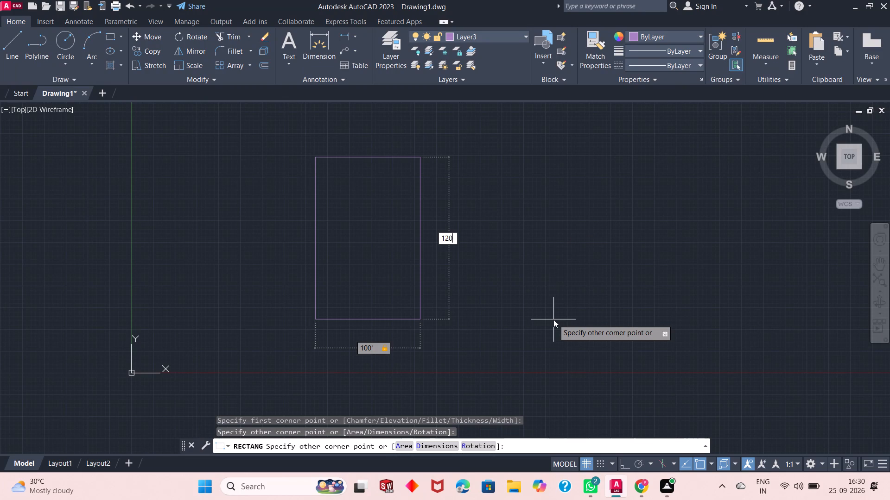
key(apostrophe)
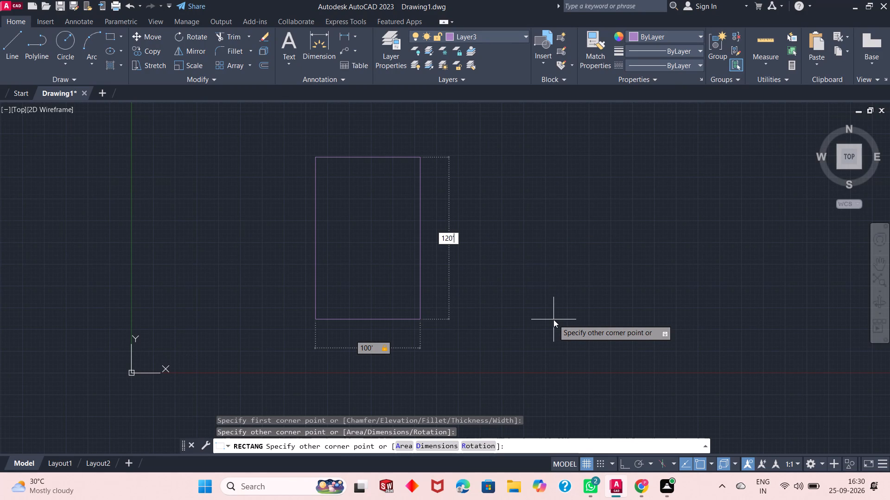
key(Return)
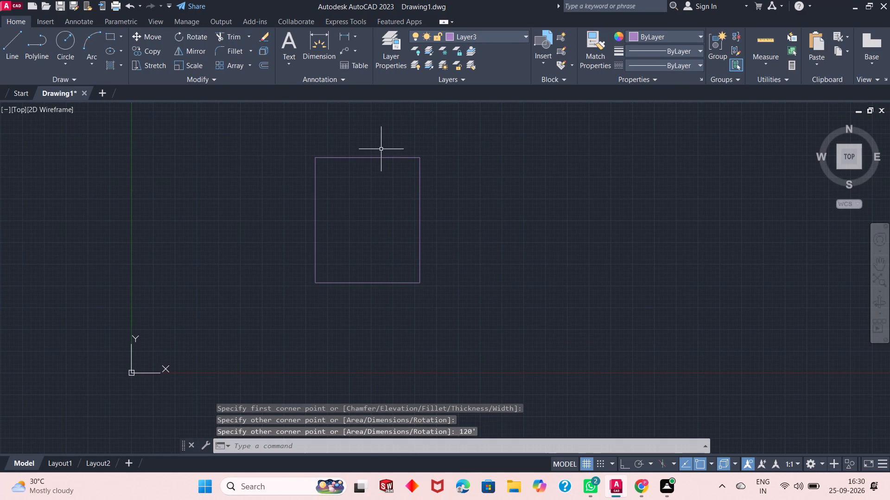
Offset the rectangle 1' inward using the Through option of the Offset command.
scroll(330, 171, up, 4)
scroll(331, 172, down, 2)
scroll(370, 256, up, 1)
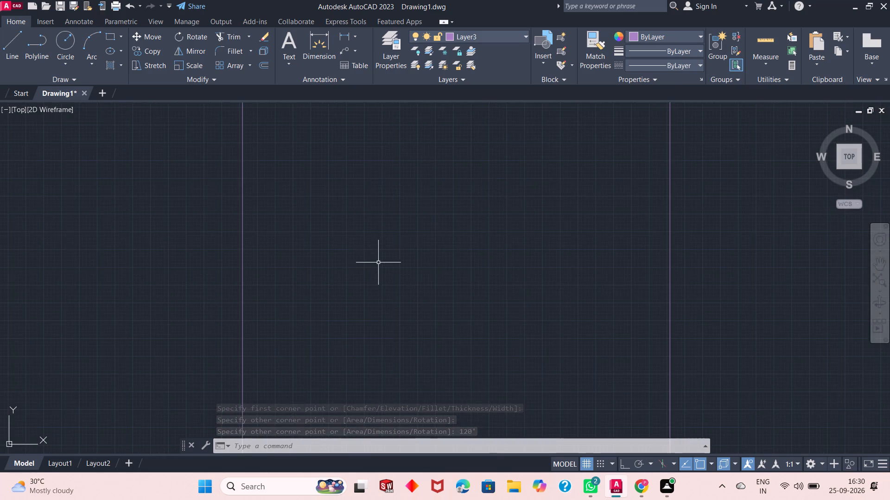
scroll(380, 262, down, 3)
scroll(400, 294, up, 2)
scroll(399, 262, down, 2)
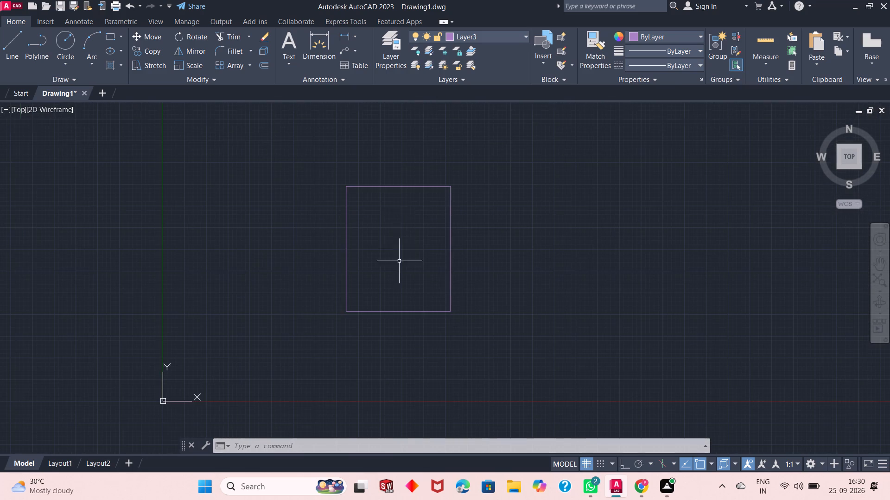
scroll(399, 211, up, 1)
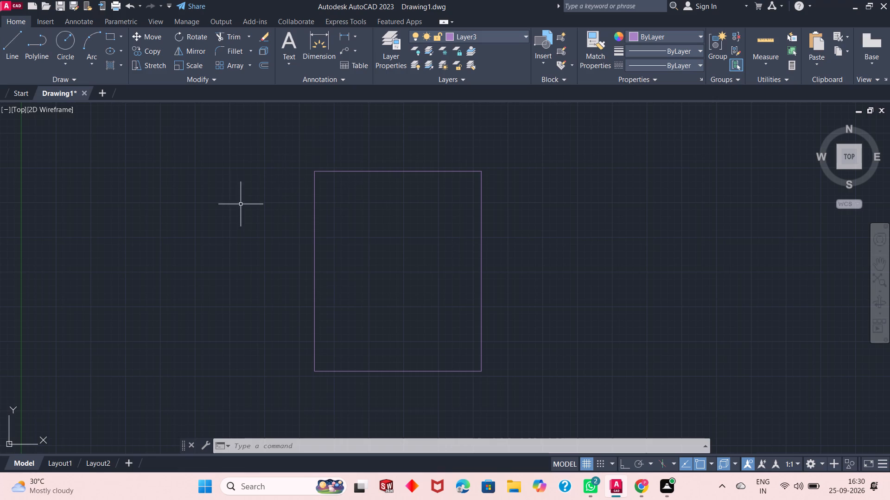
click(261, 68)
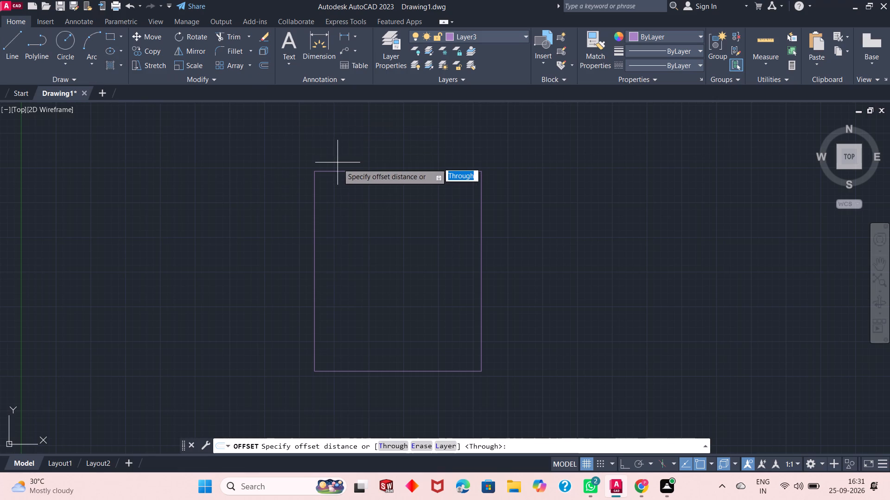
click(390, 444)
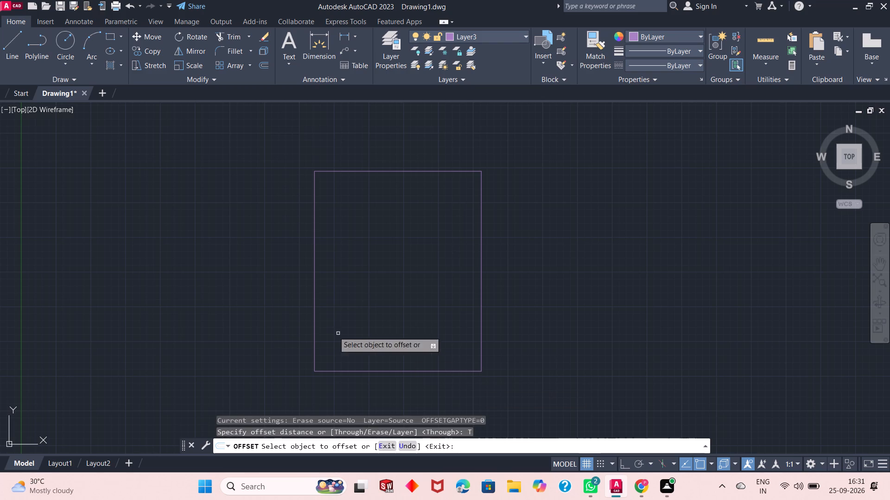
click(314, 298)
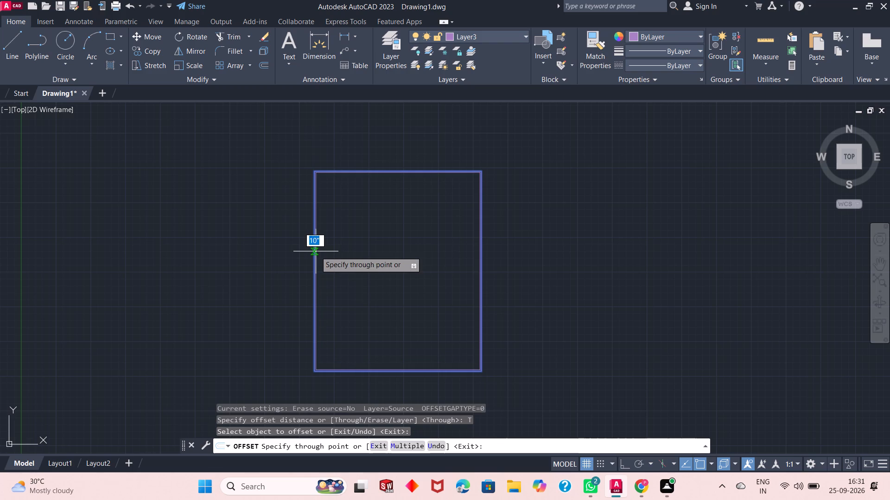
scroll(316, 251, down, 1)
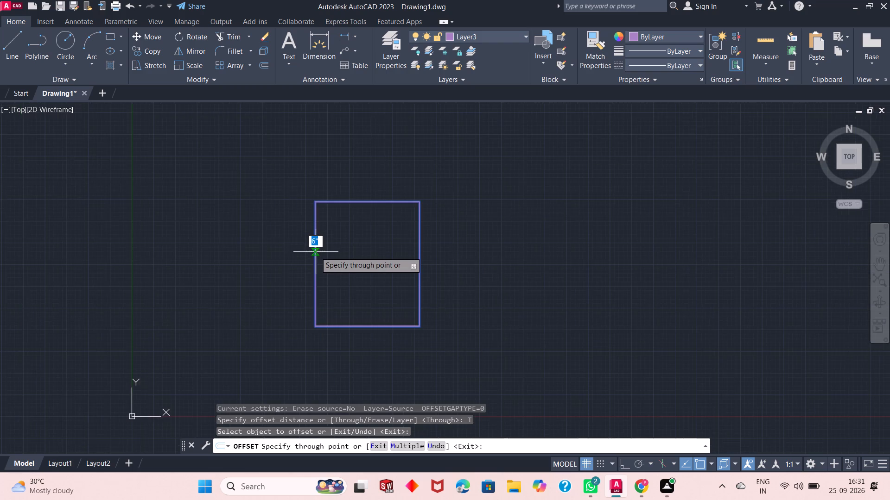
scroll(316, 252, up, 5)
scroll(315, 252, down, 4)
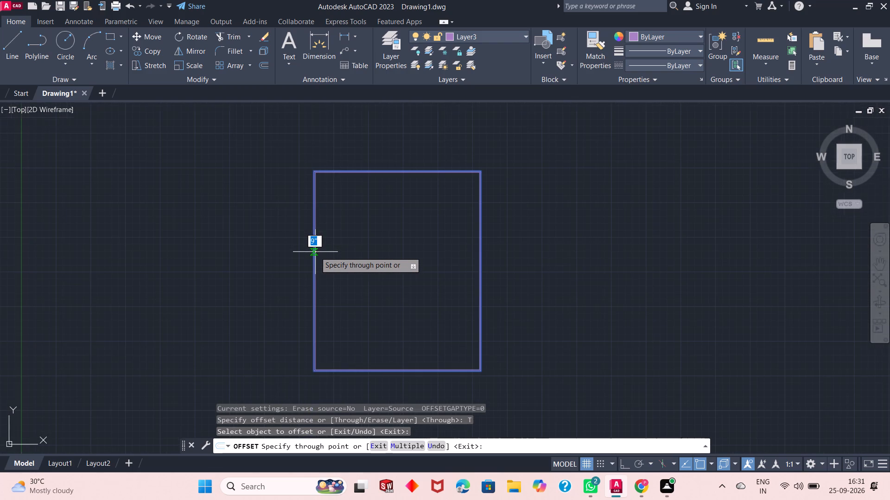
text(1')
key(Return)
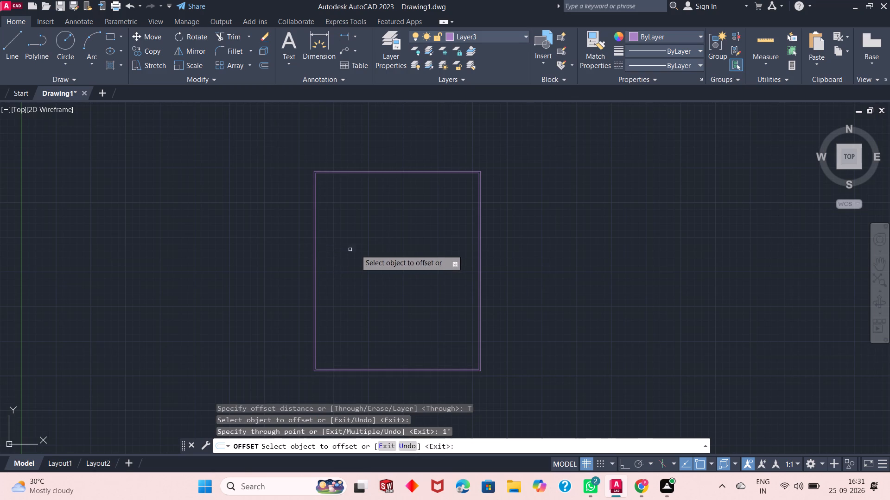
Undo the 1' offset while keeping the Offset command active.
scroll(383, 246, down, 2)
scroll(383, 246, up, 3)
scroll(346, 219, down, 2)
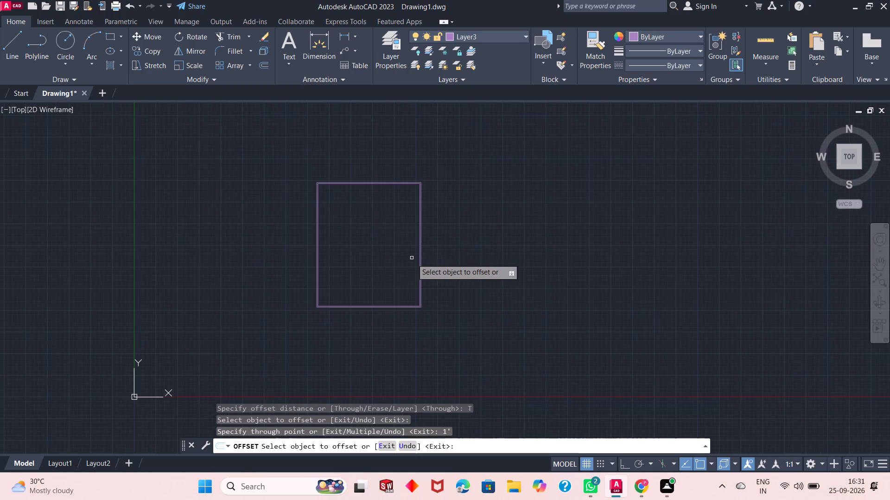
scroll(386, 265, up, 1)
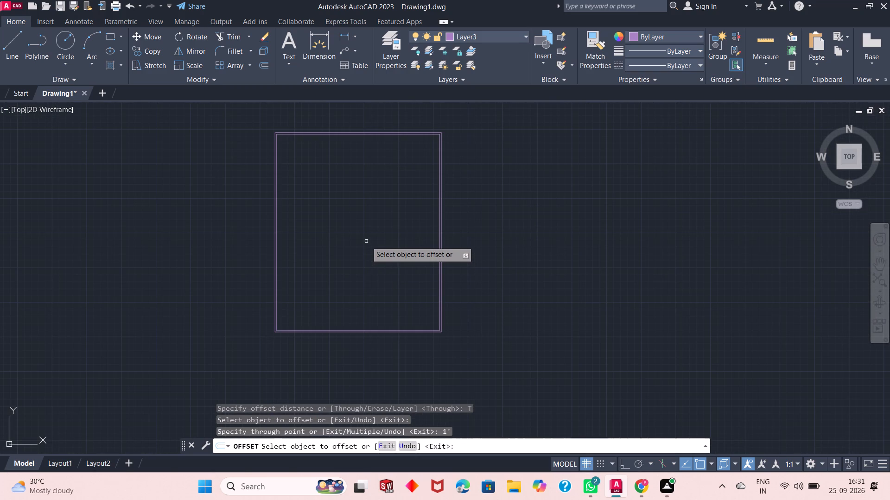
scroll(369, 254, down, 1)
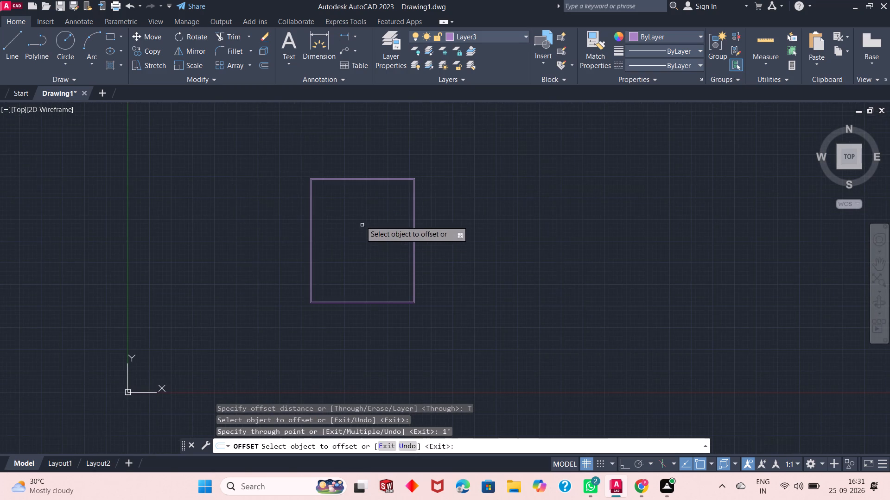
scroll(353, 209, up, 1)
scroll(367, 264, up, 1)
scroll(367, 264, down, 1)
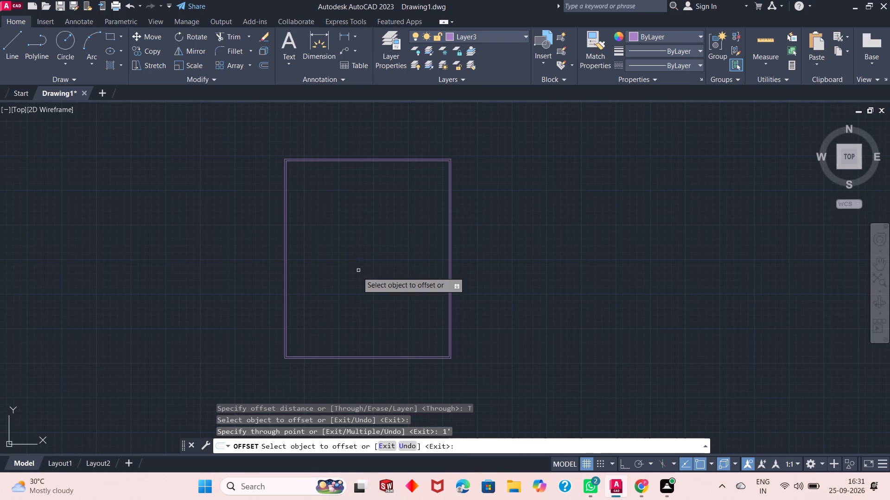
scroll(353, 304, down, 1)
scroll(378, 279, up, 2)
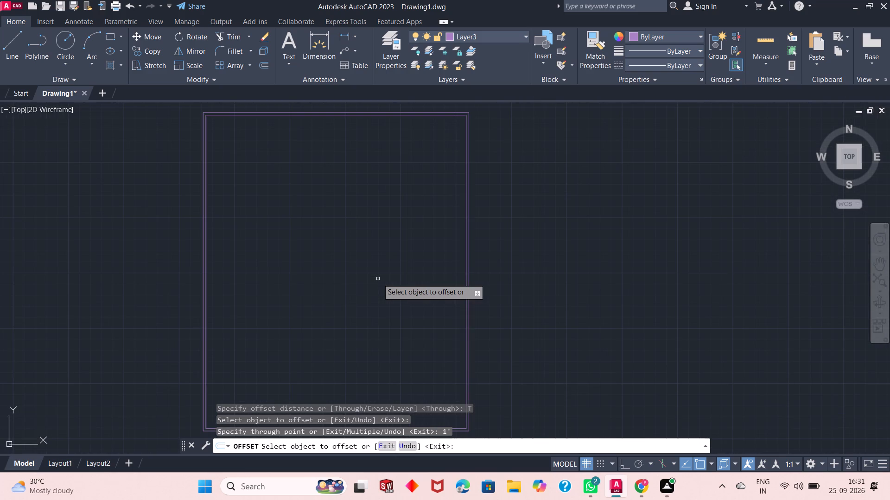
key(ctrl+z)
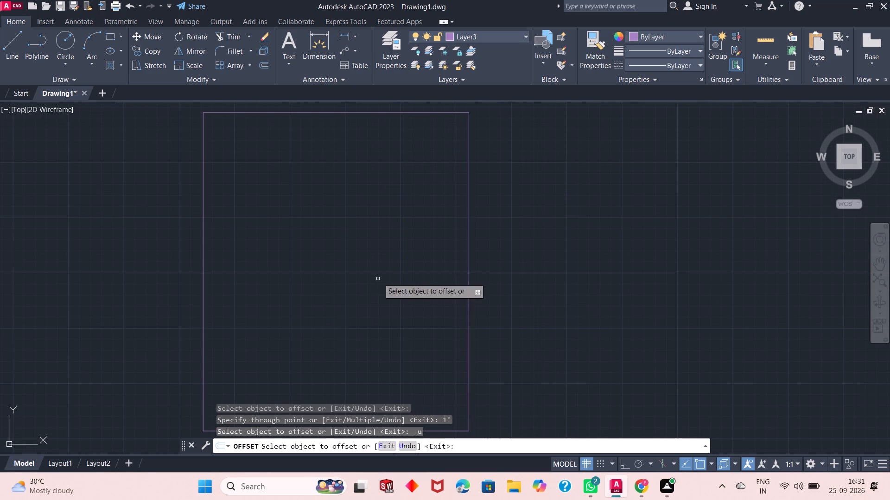
Offset the 100' by 120' rectangle 2' inward and finish the Offset command.
click(469, 214)
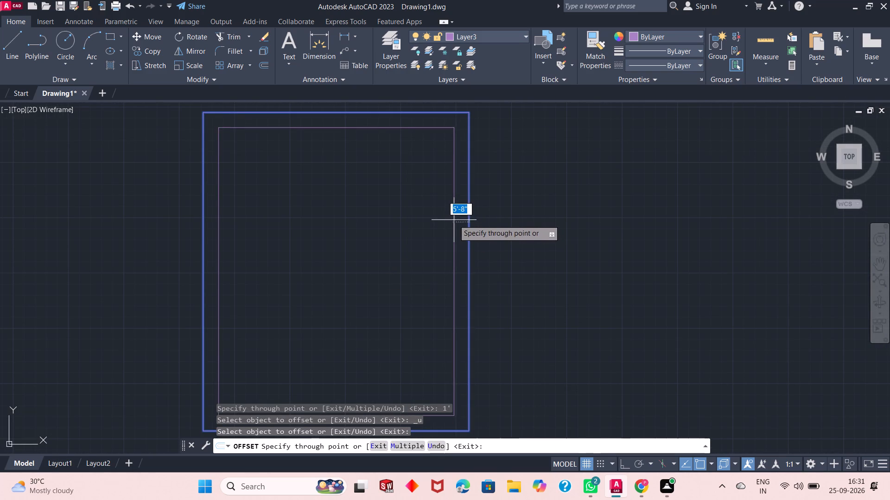
text(2')
key(Return)
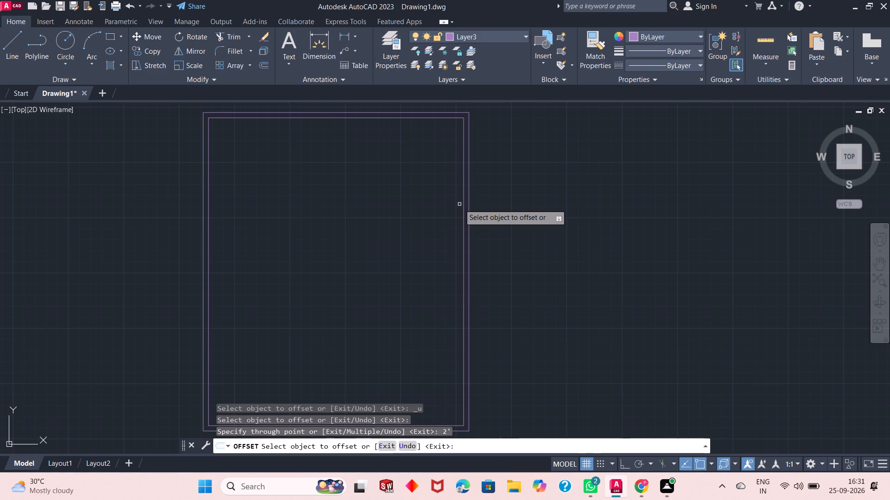
scroll(324, 245, up, 1)
scroll(324, 245, down, 2)
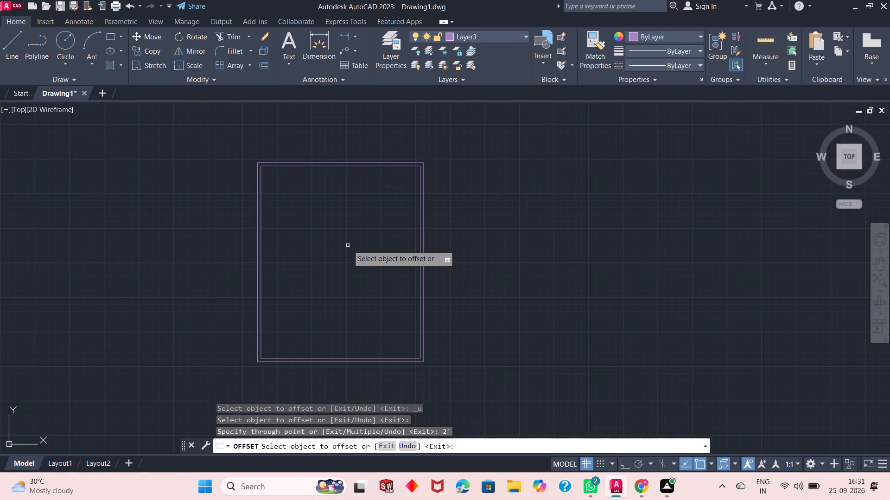
scroll(348, 245, up, 1)
scroll(343, 231, down, 1)
scroll(347, 262, up, 1)
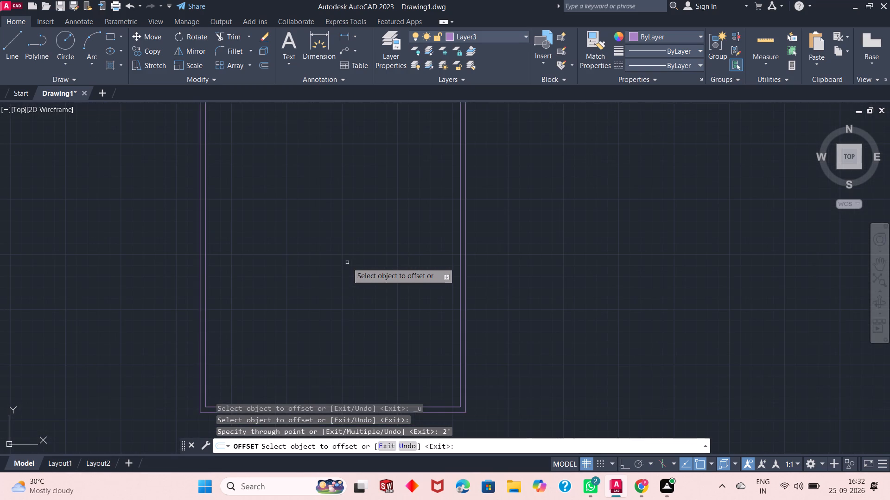
scroll(345, 259, down, 1)
right_click(444, 205)
click(458, 210)
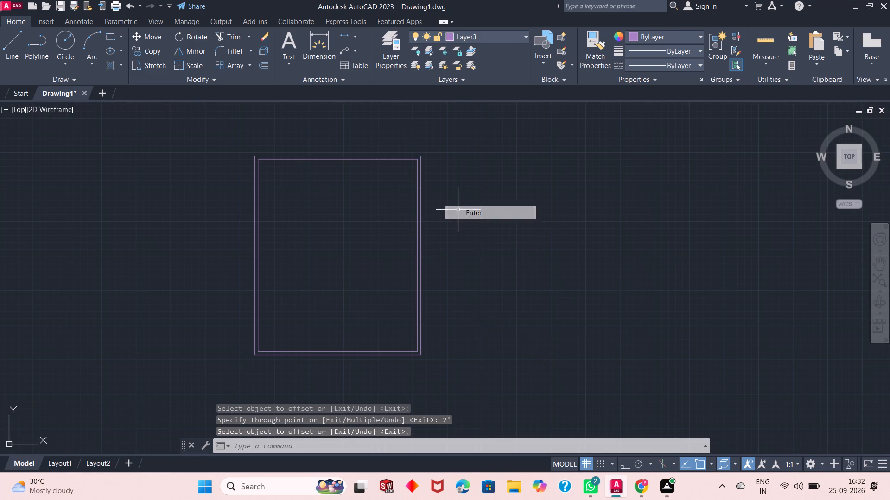
Explode the inner offset rectangle into separate lines.
click(261, 54)
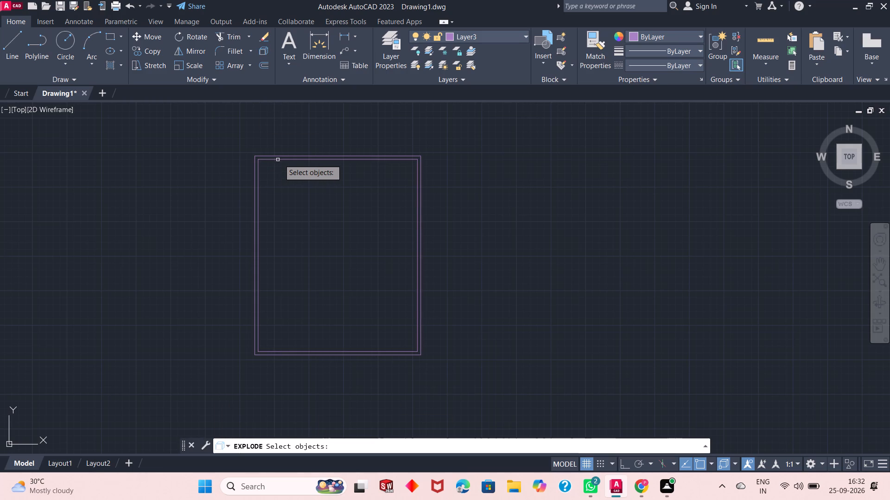
click(279, 159)
key(Return)
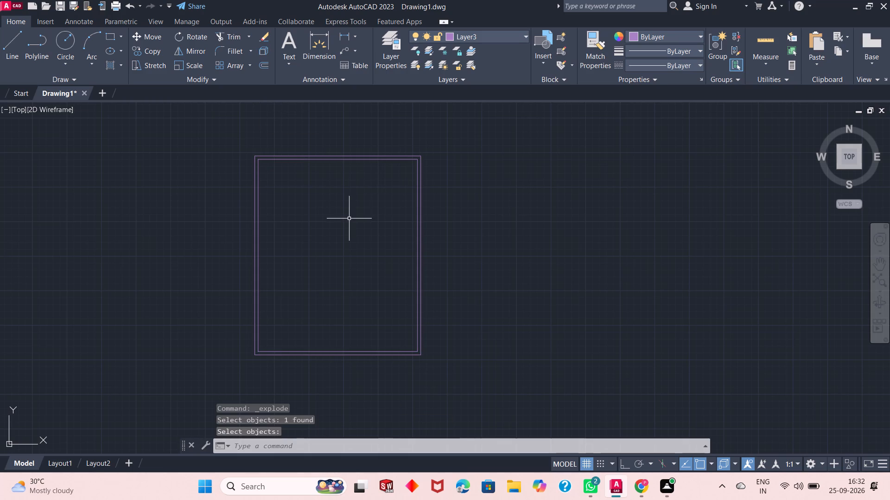
Offset the inner rectangle's left line 60' inward to the right using the Through option.
scroll(342, 239, down, 1)
scroll(342, 239, up, 2)
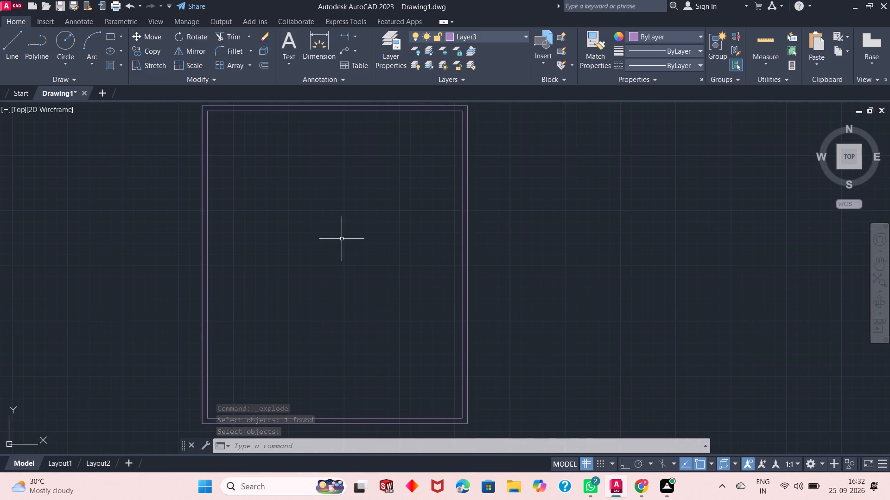
scroll(342, 239, down, 1)
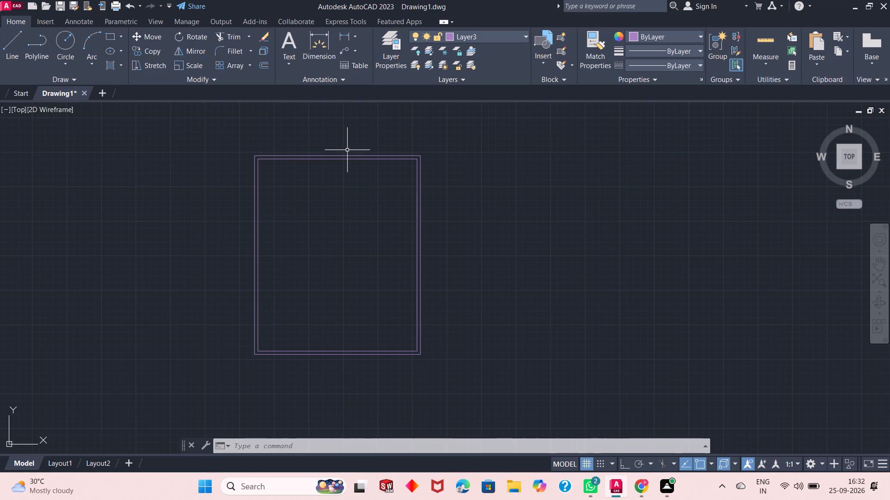
click(267, 68)
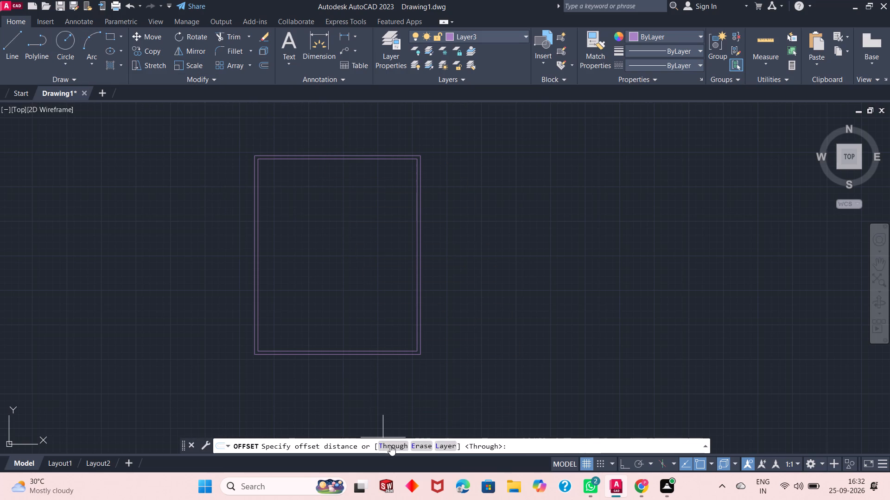
click(390, 445)
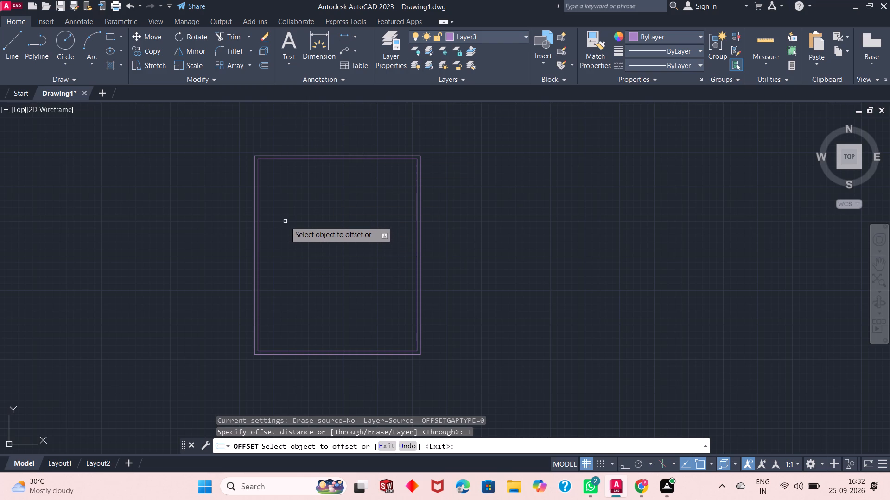
click(258, 220)
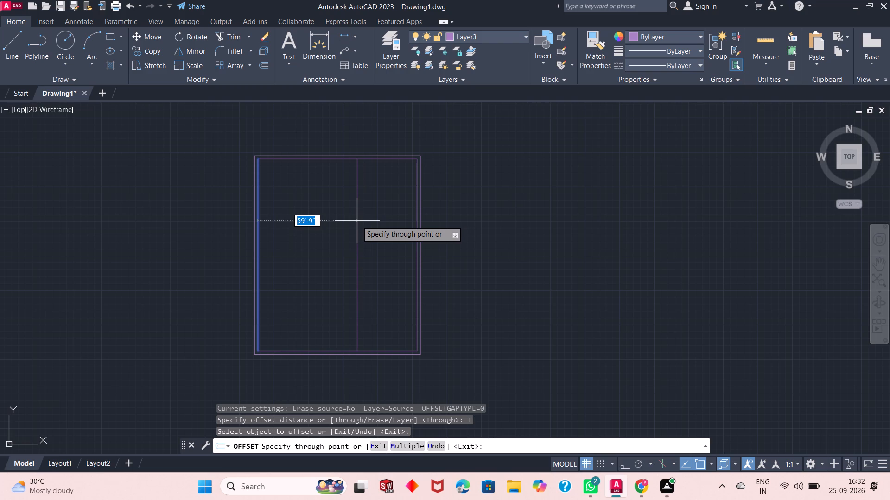
key(6)
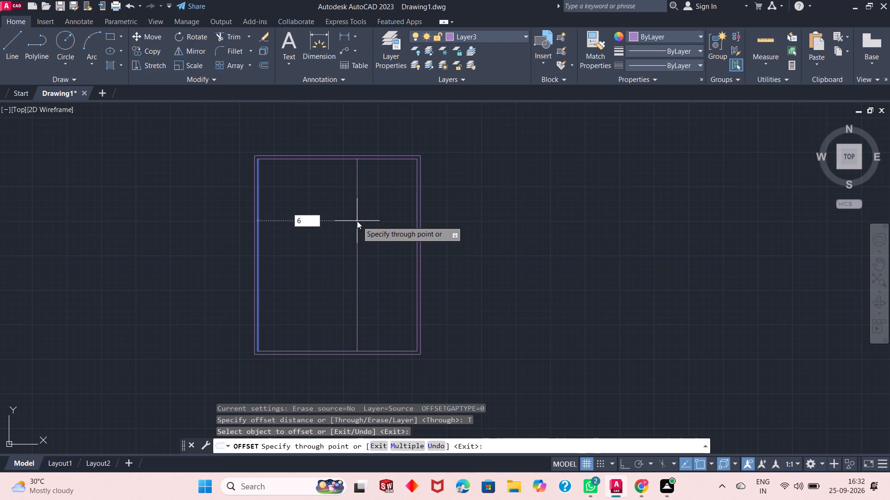
key(0)
key(apostrophe)
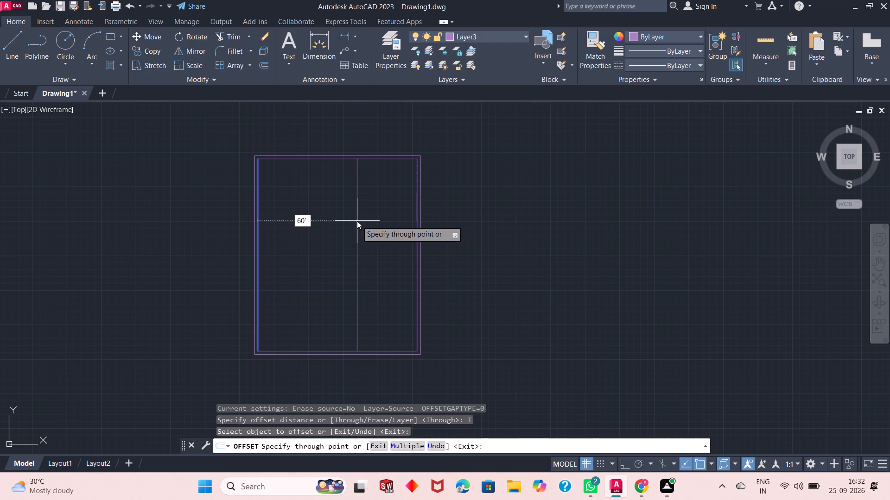
key(Return)
Offset the new vertical partition line 2' to the right to give the partition its thickness.
click(357, 221)
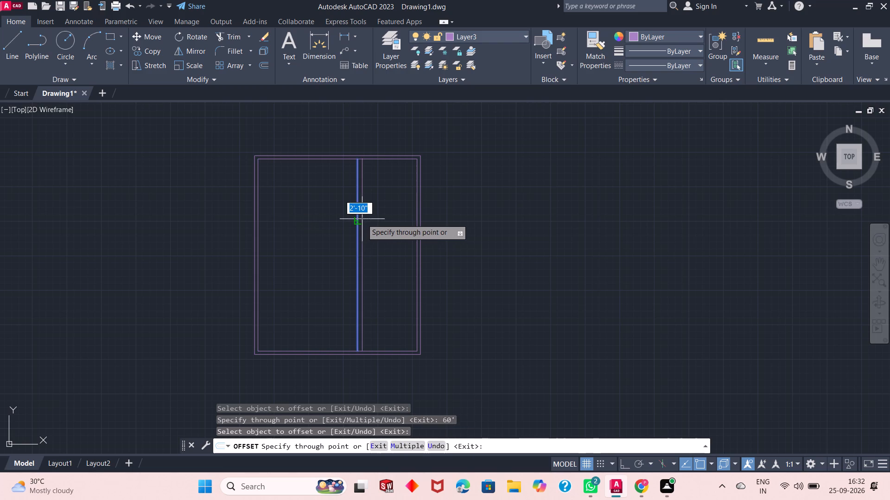
text(2")
key(BackSpace)
key(apostrophe)
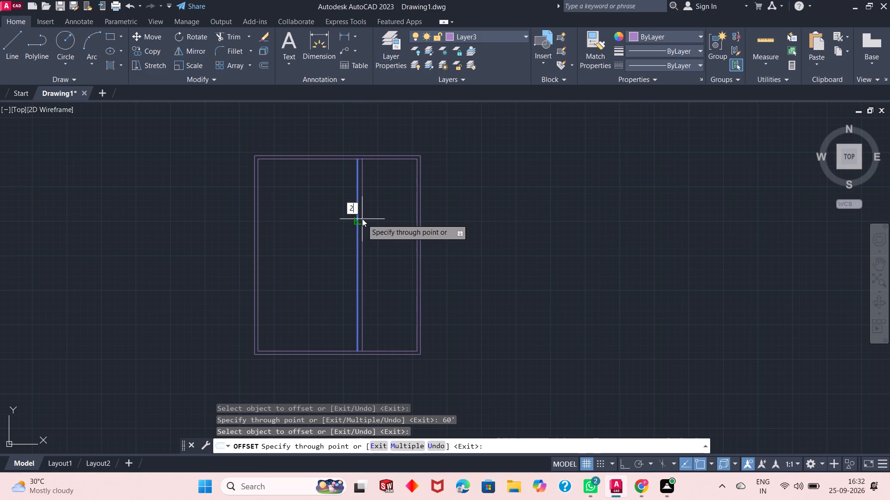
key(Return)
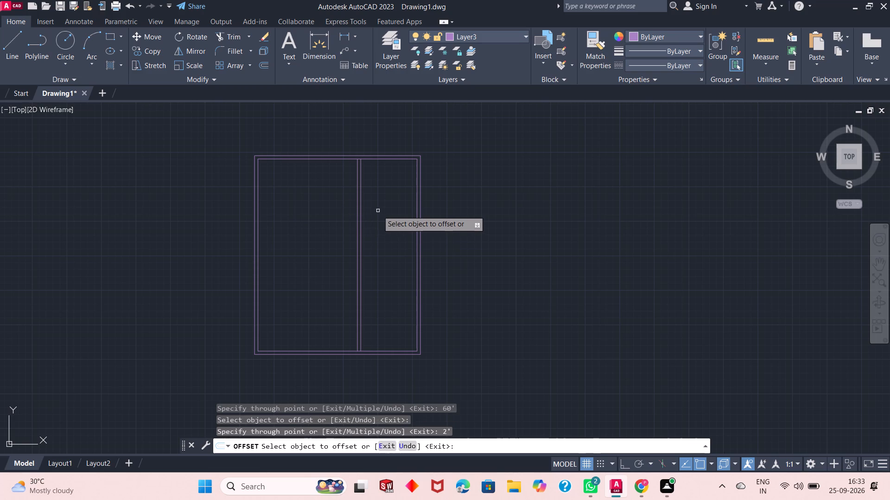
Offset the inner rectangle's top line 40' downward.
scroll(332, 220, down, 2)
scroll(332, 222, up, 2)
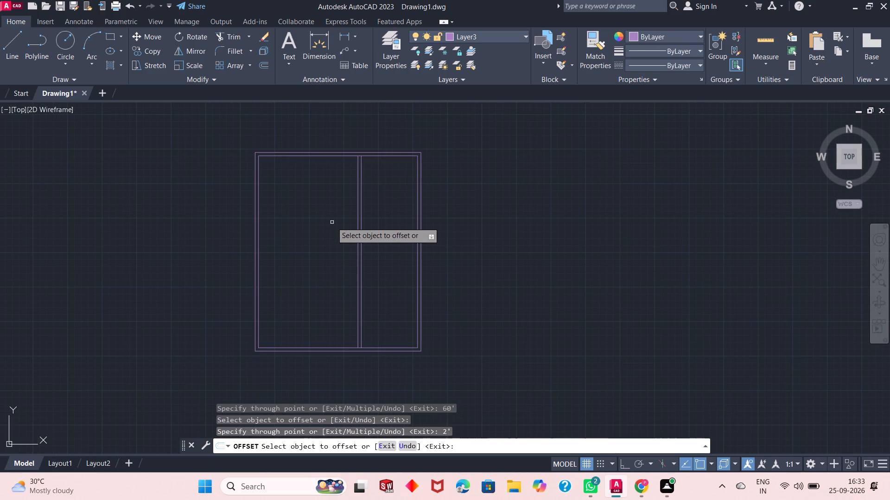
scroll(332, 222, up, 1)
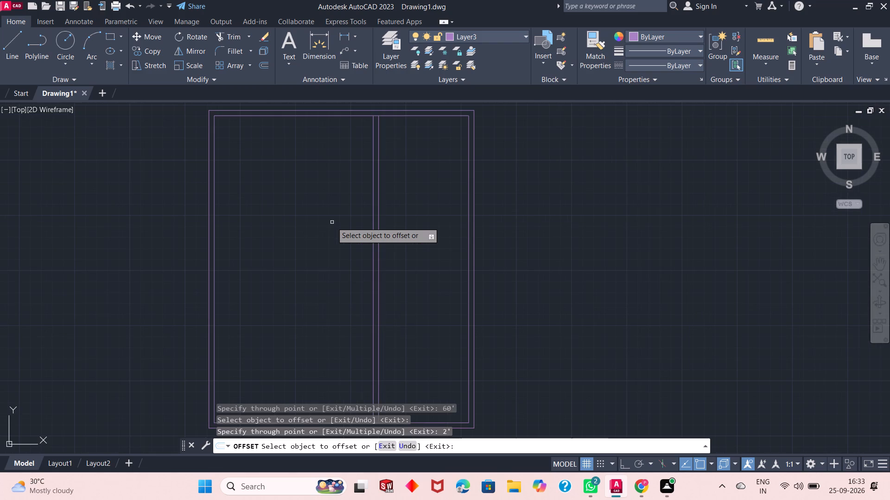
scroll(332, 222, down, 1)
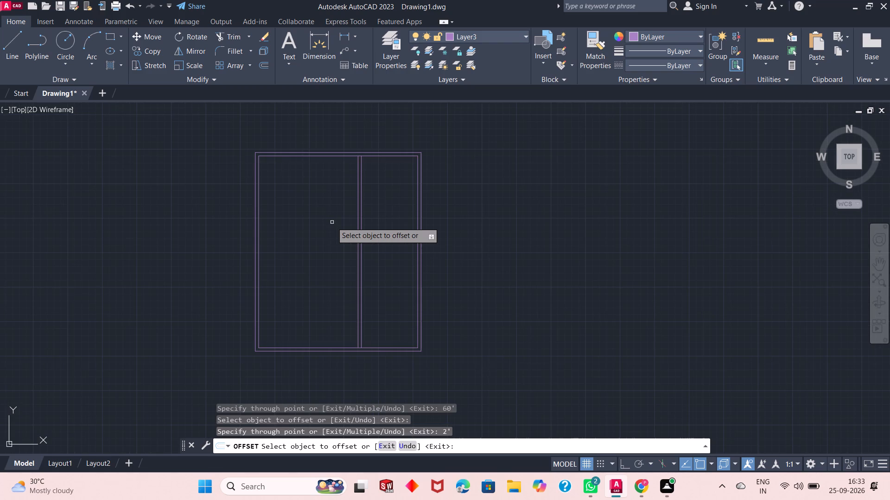
scroll(343, 201, down, 1)
scroll(338, 200, up, 3)
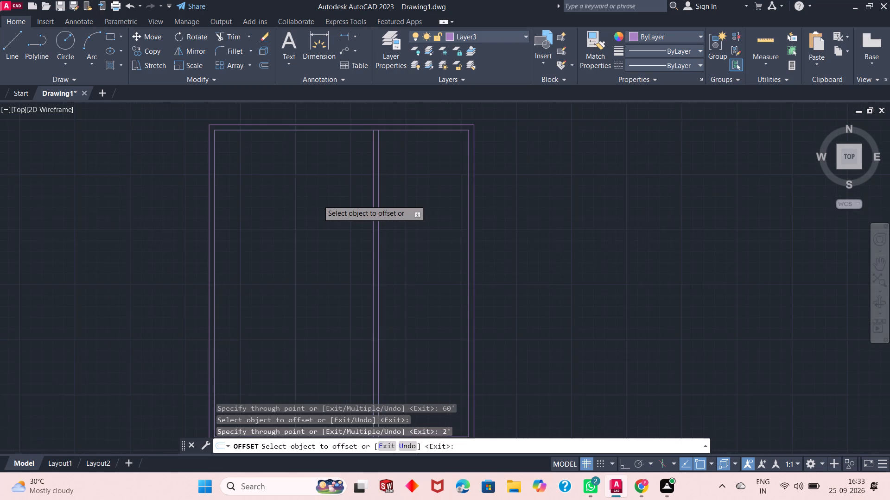
scroll(315, 200, down, 1)
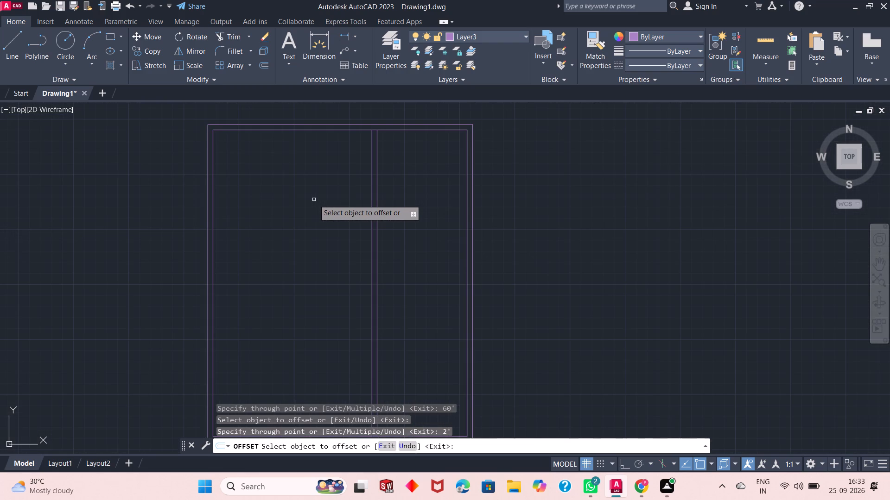
scroll(314, 200, down, 1)
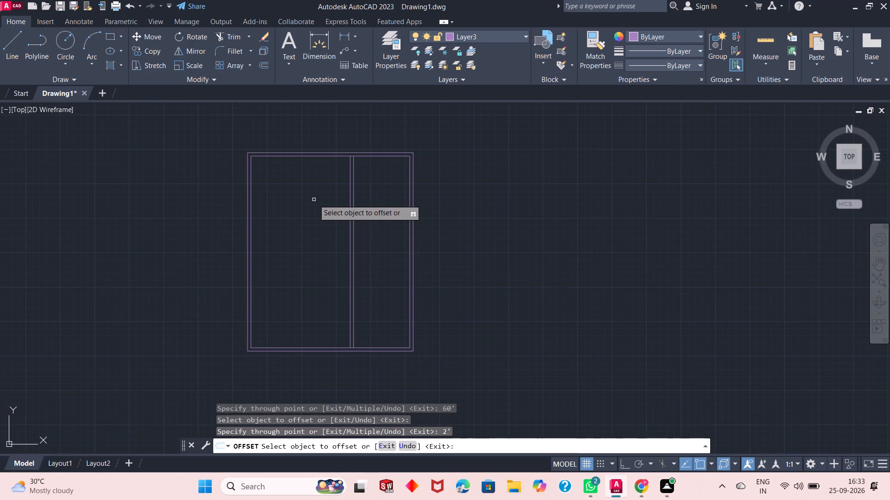
scroll(314, 200, down, 1)
scroll(314, 200, up, 1)
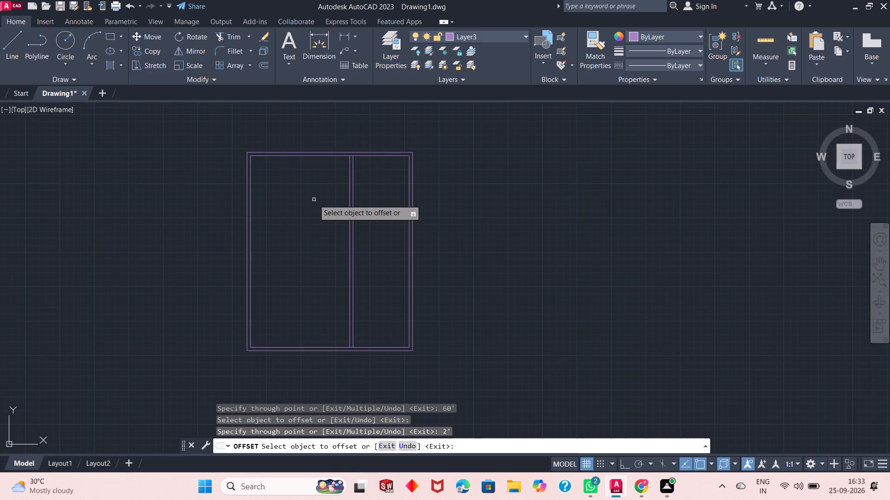
scroll(314, 200, up, 2)
scroll(314, 200, down, 1)
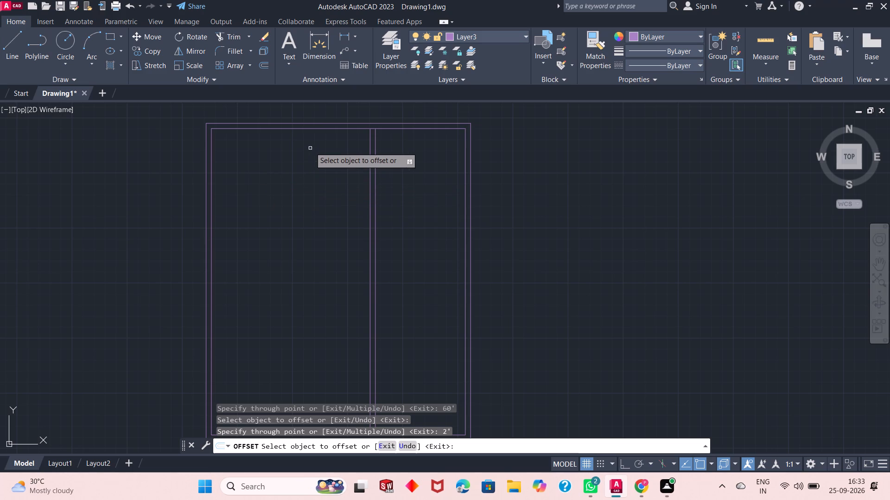
click(327, 127)
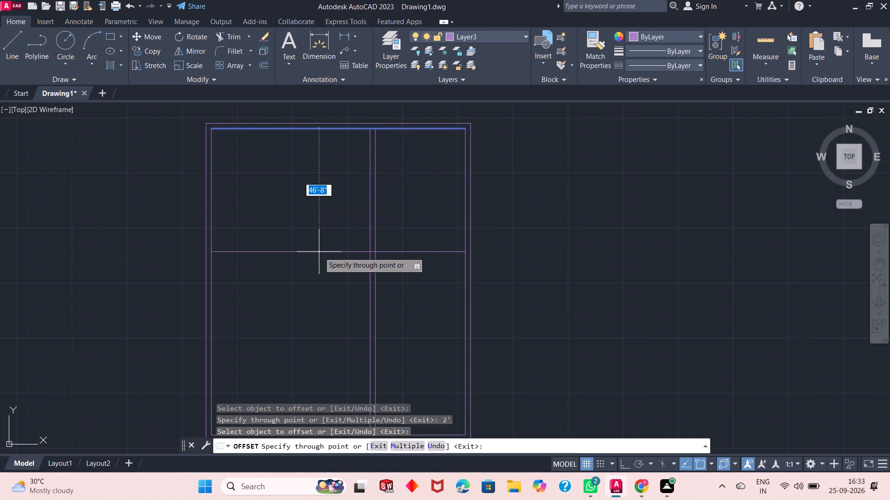
scroll(318, 252, up, 1)
scroll(318, 252, down, 3)
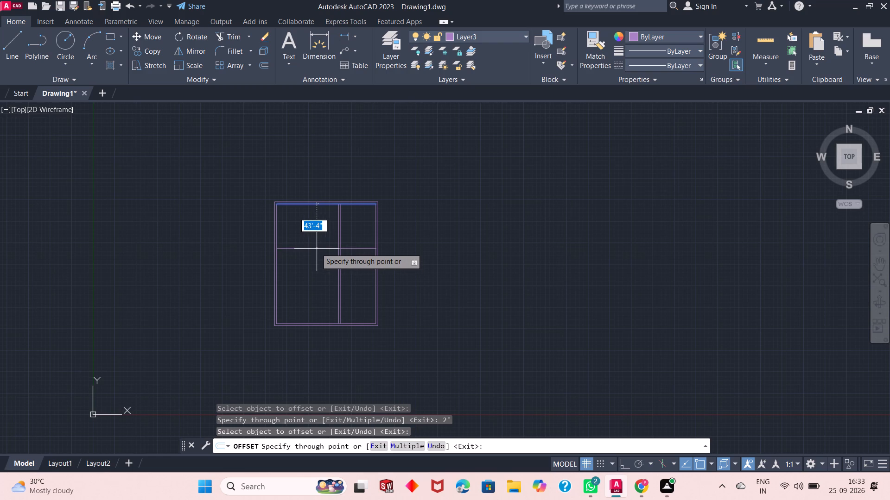
scroll(316, 248, up, 1)
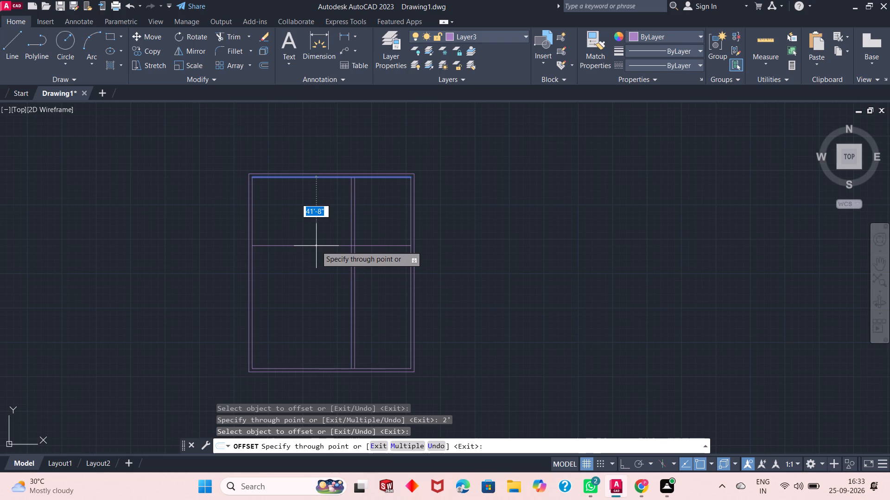
key(4)
key(0)
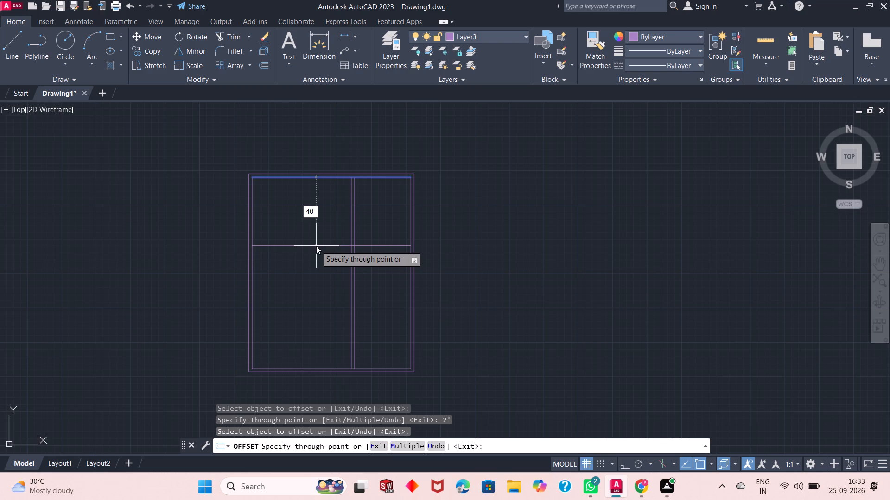
key(apostrophe)
key(Return)
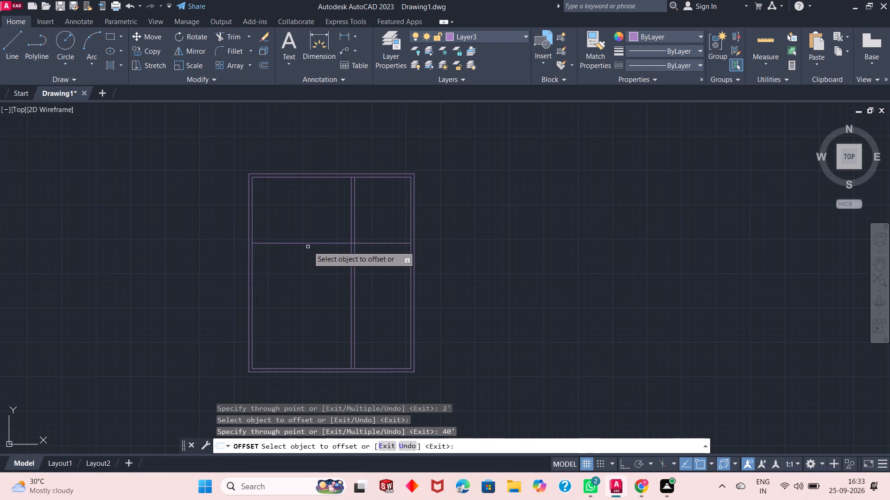
Offset the new horizontal partition line 2' downward and finish the Offset command.
click(309, 244)
text(2')
key(Return)
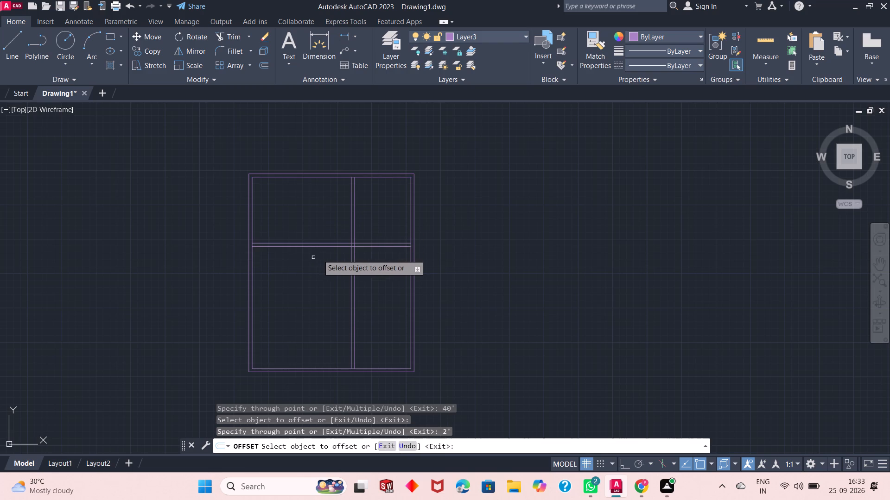
scroll(324, 255, down, 2)
scroll(324, 255, up, 4)
scroll(318, 220, down, 1)
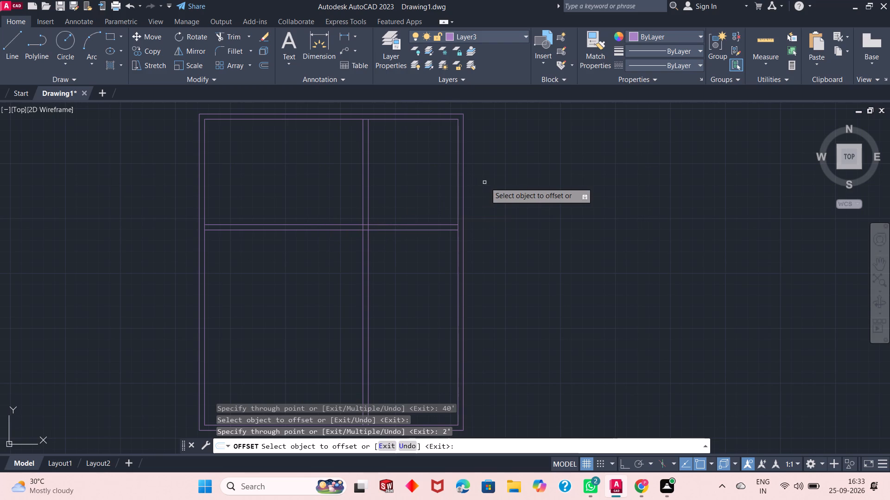
right_click(483, 188)
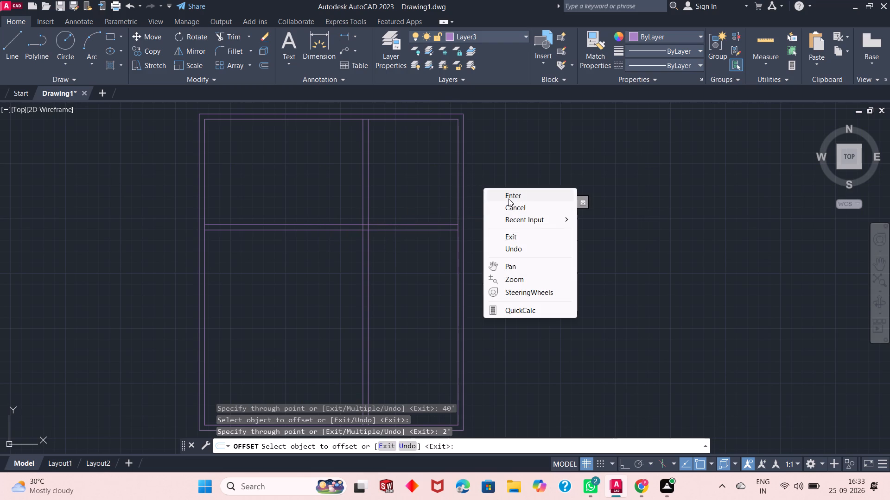
click(509, 198)
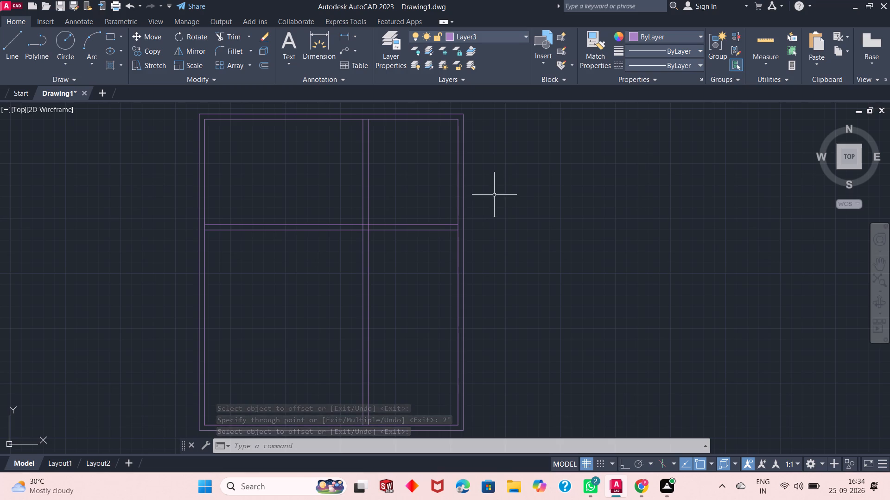
Trim the horizontal partition lines right of the vertical pair, and the vertical partition lines below the horizontal pair, leaving an upper-left room.
click(220, 37)
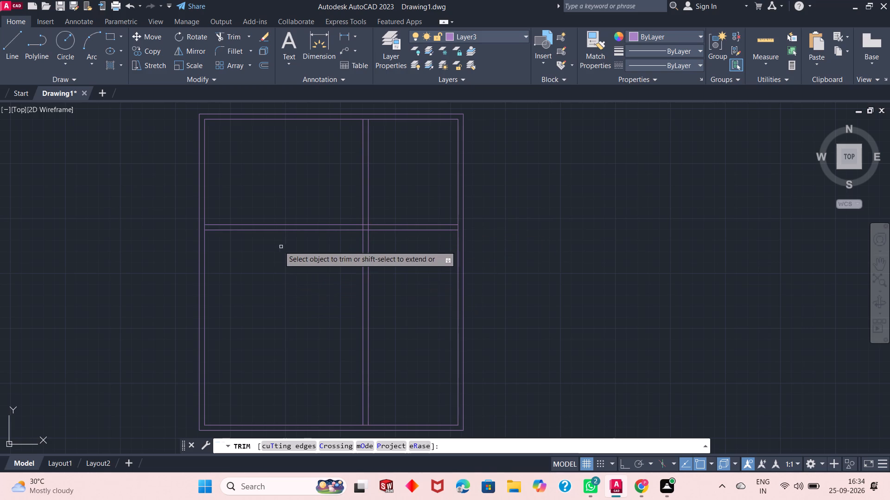
click(414, 196)
click(411, 263)
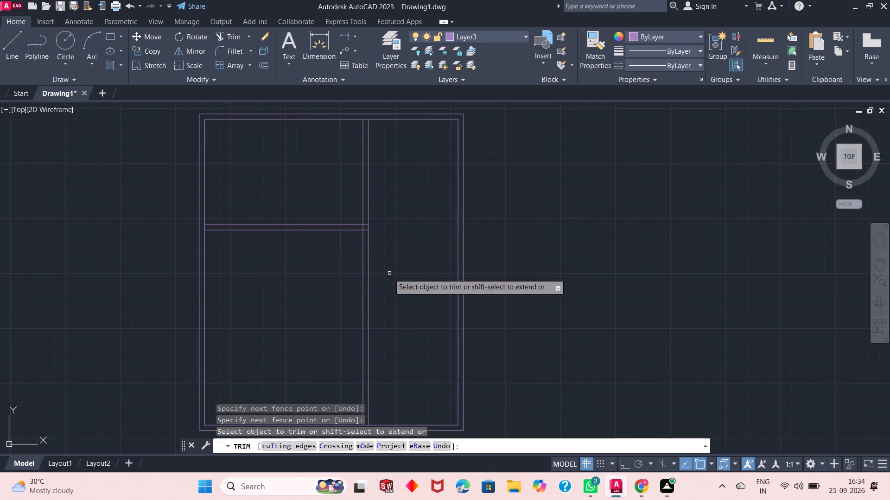
click(388, 275)
click(323, 292)
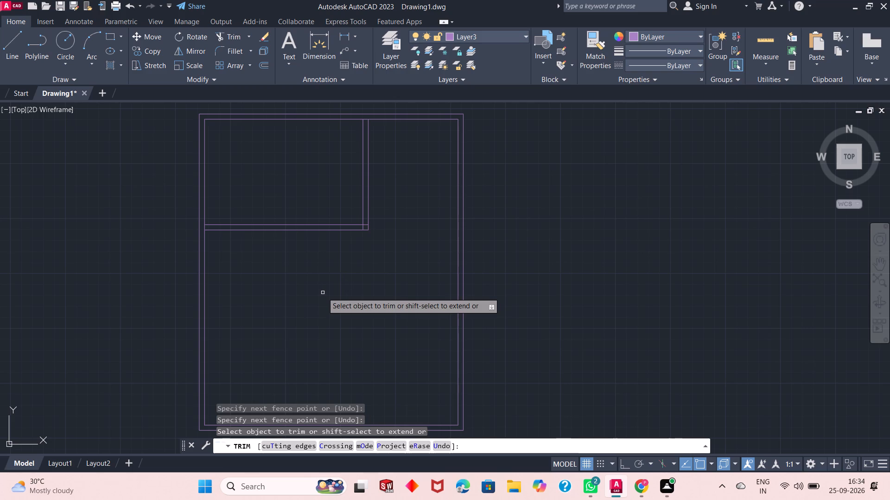
scroll(379, 216, down, 3)
scroll(379, 216, up, 2)
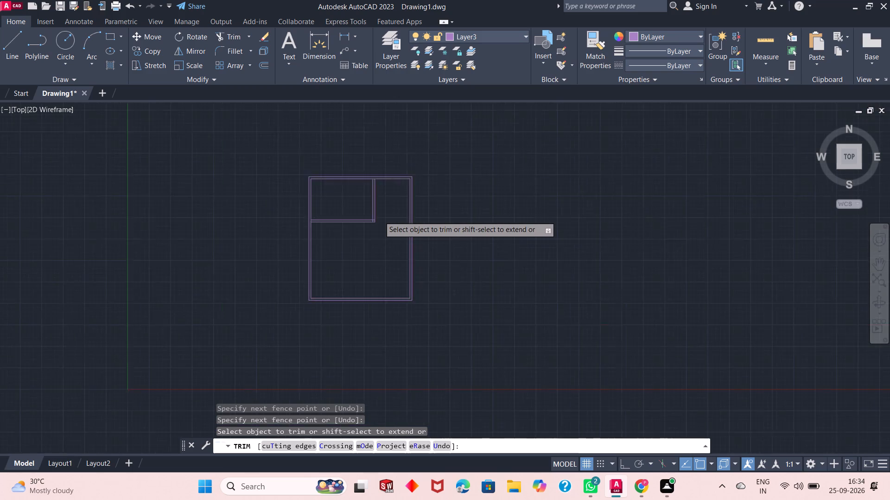
Finish trimming, and offset the upper line of the room's horizontal partition 16' upward into the room.
scroll(345, 196, up, 4)
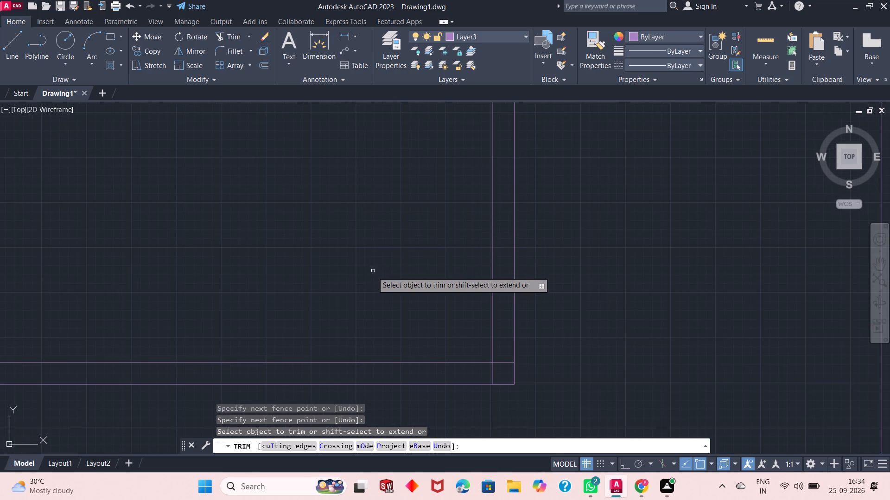
scroll(373, 273, down, 2)
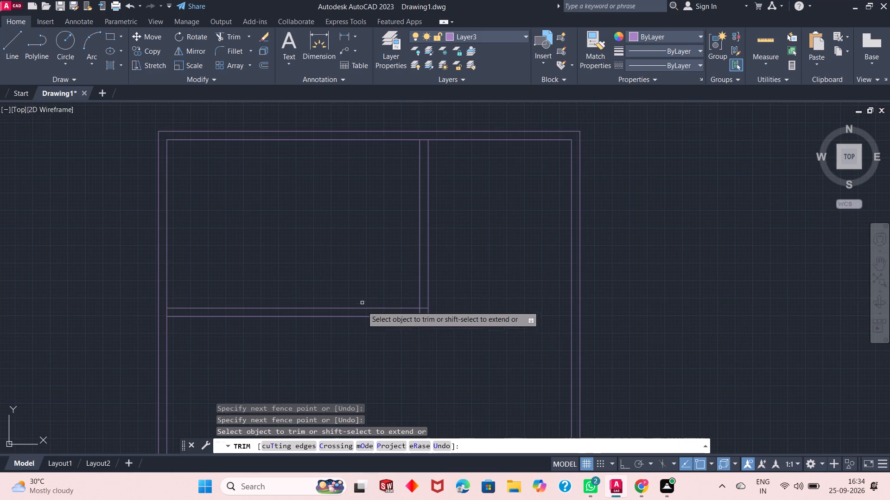
right_click(476, 279)
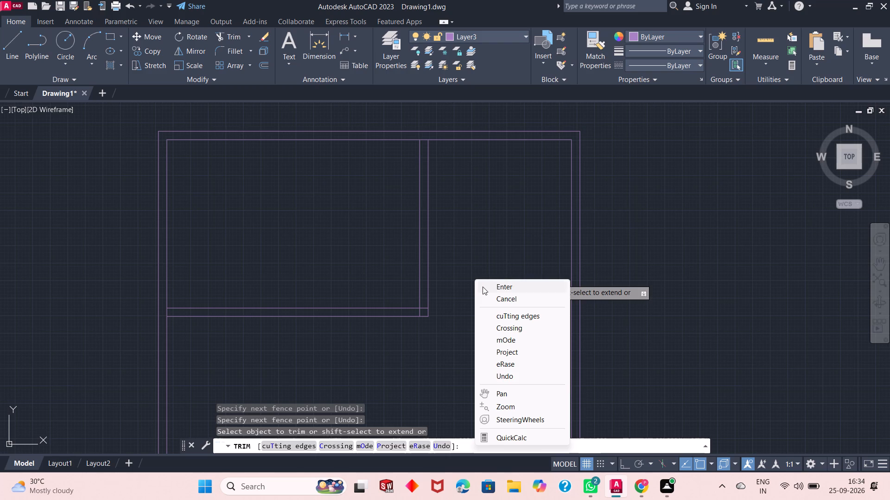
click(483, 287)
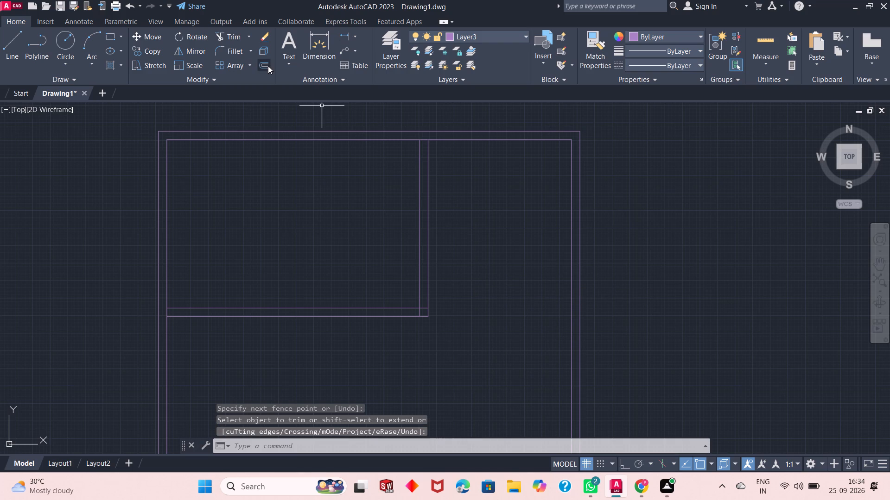
click(268, 66)
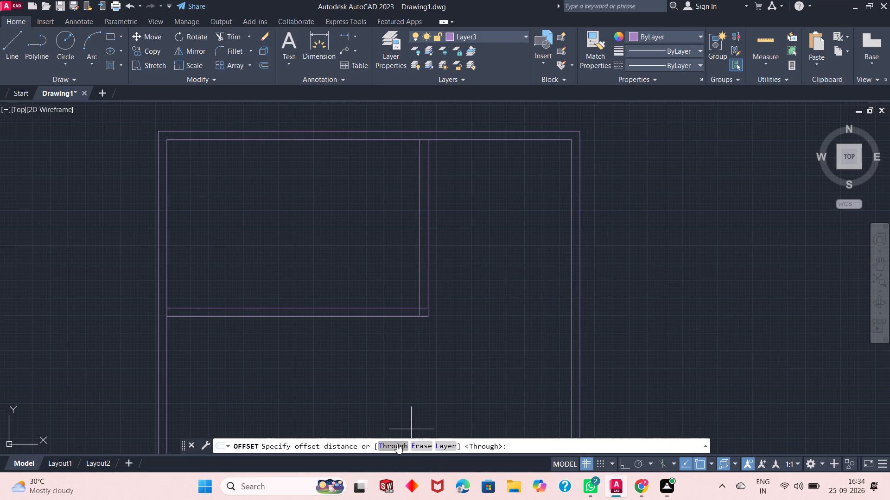
click(397, 444)
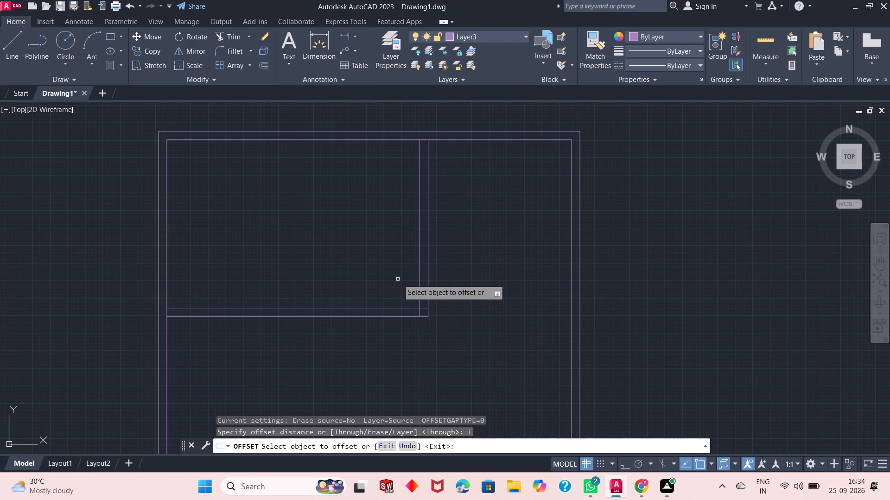
click(378, 307)
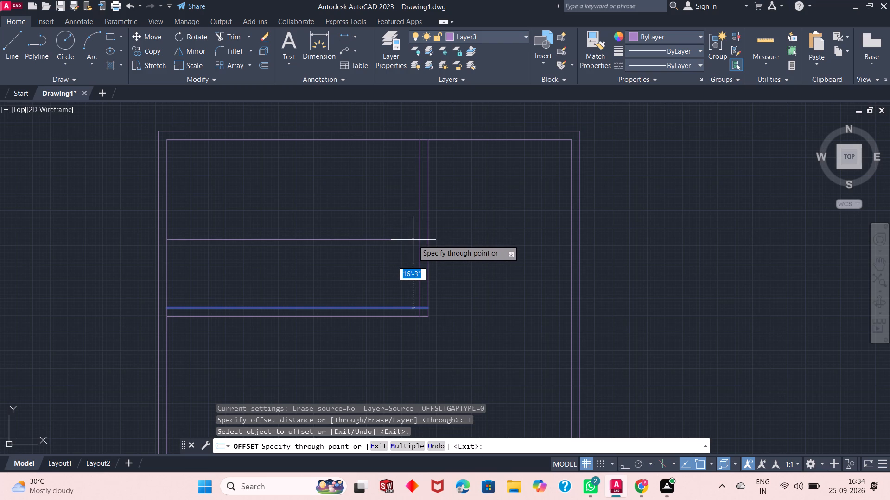
key(1)
text(6')
key(Return)
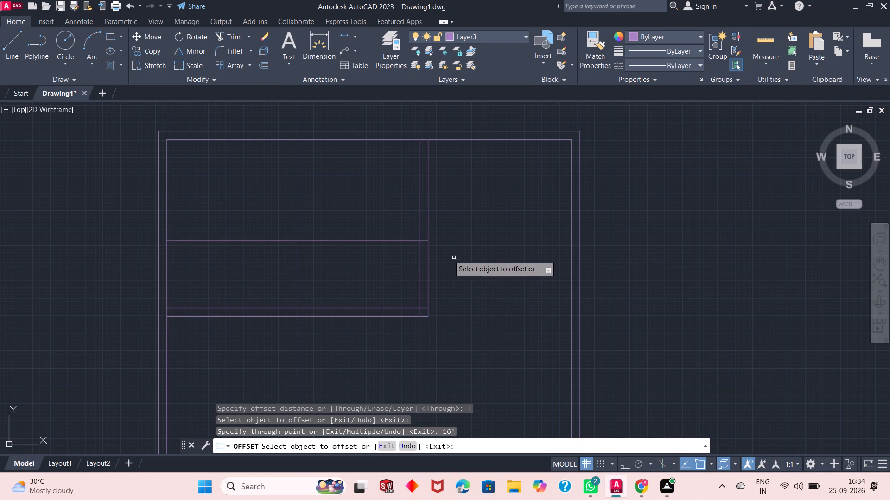
Offset the new horizontal line 2' downward and finish the Offset command.
click(388, 241)
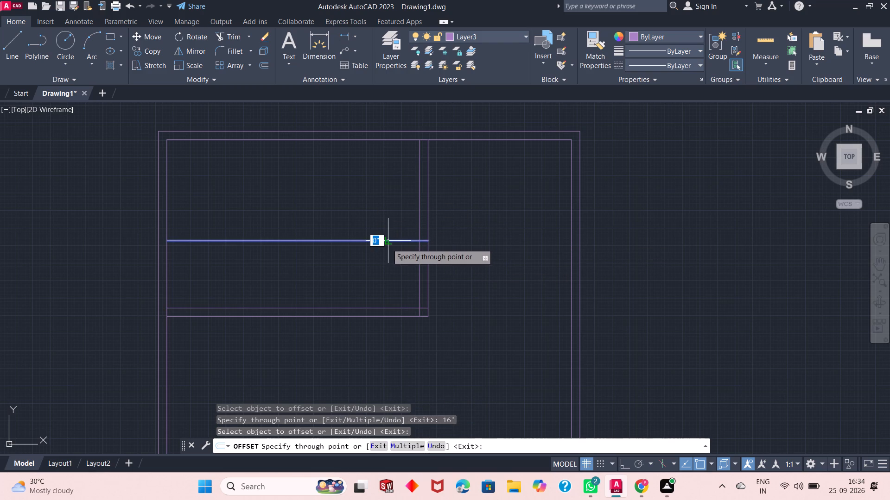
text(2')
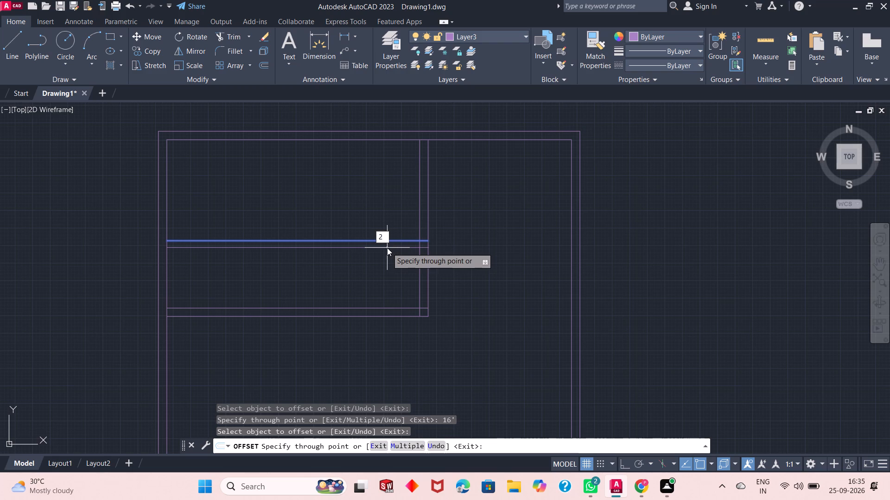
key(Return)
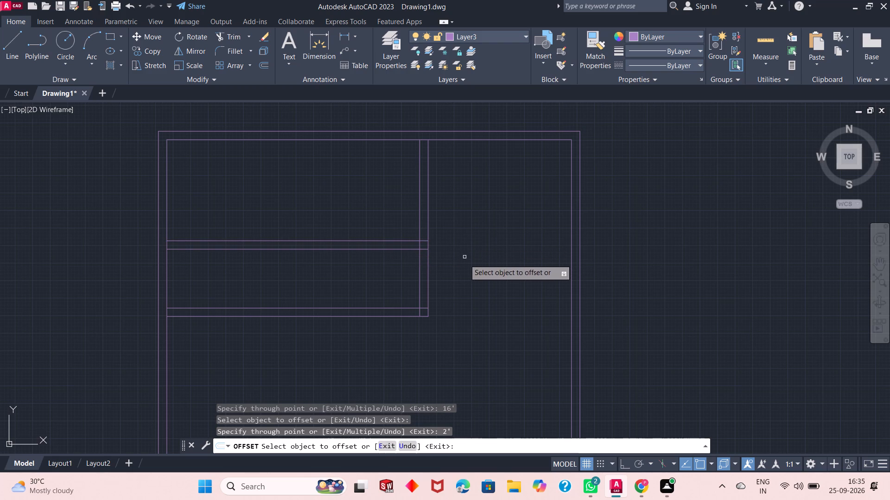
scroll(333, 275, down, 1)
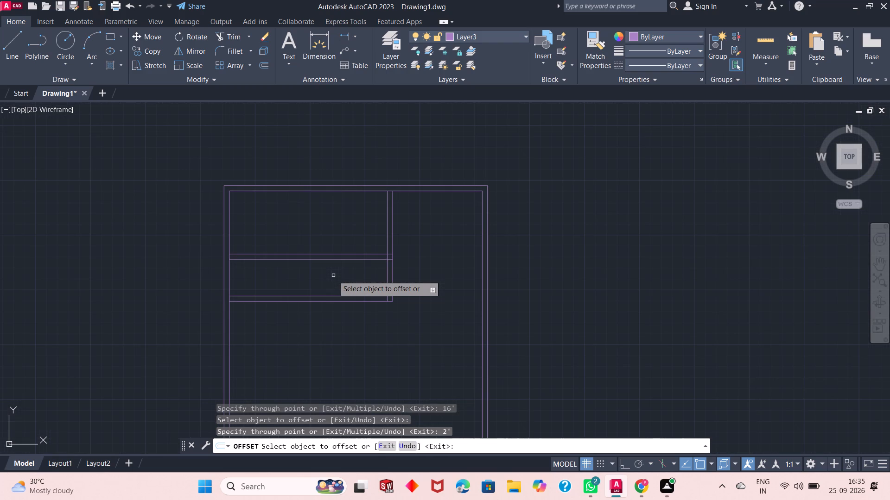
right_click(331, 275)
click(346, 284)
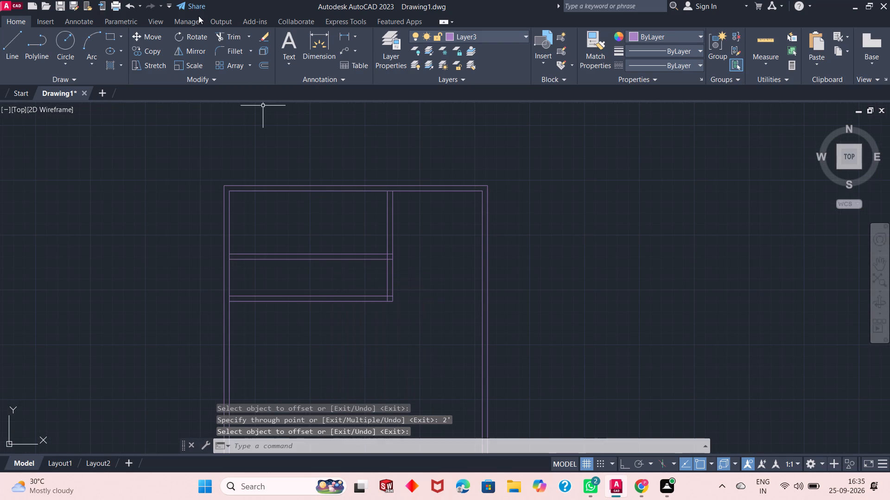
Trim the new horizontal pair left of the vertical partition, and the vertical partition lines between the two horizontal pairs.
click(218, 35)
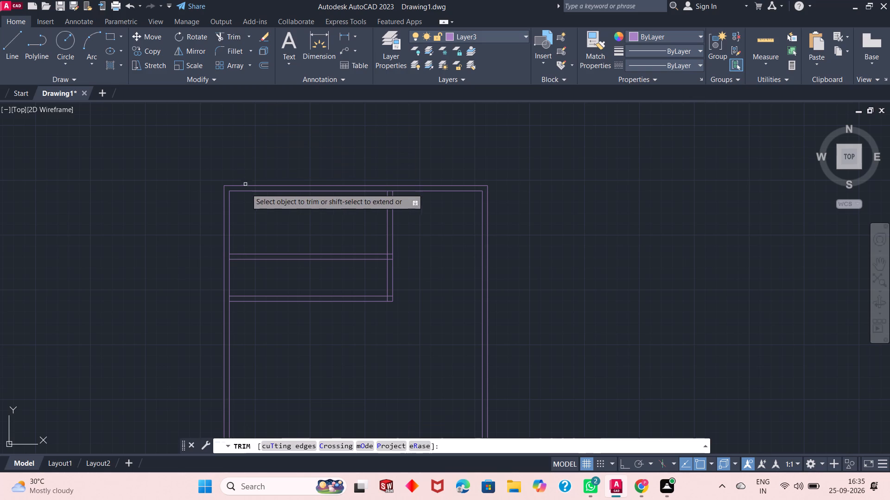
click(323, 244)
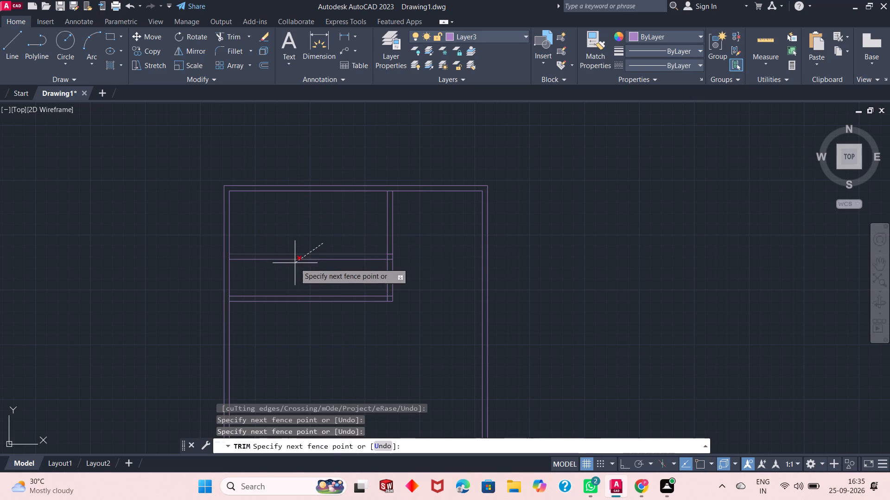
click(294, 264)
click(372, 281)
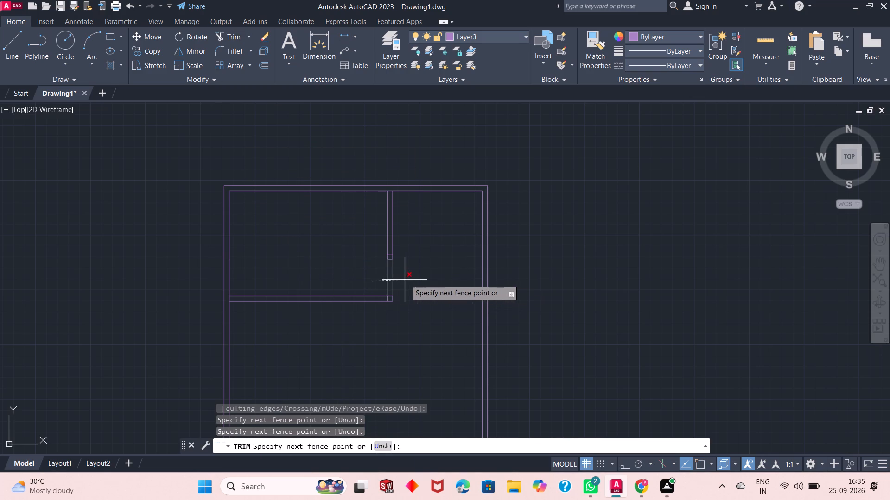
click(410, 280)
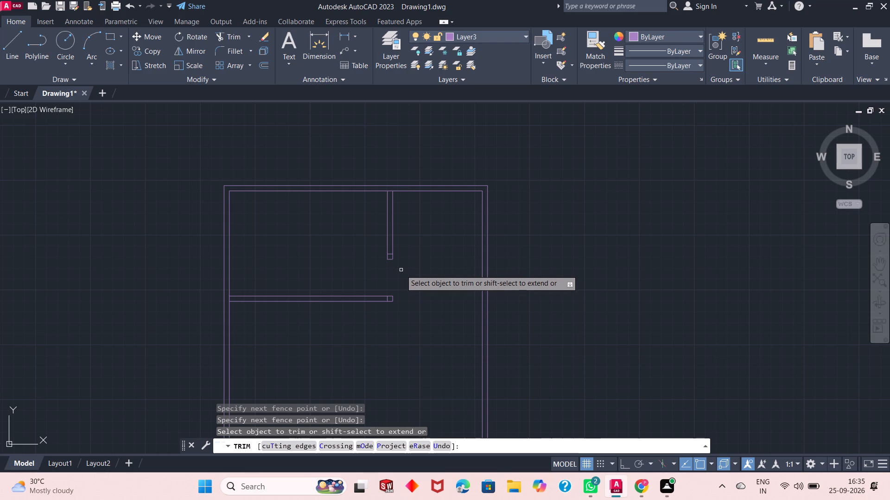
Trim the leftover short line just above the vertical partition's lower end and finish the Trim command.
scroll(391, 255, up, 1)
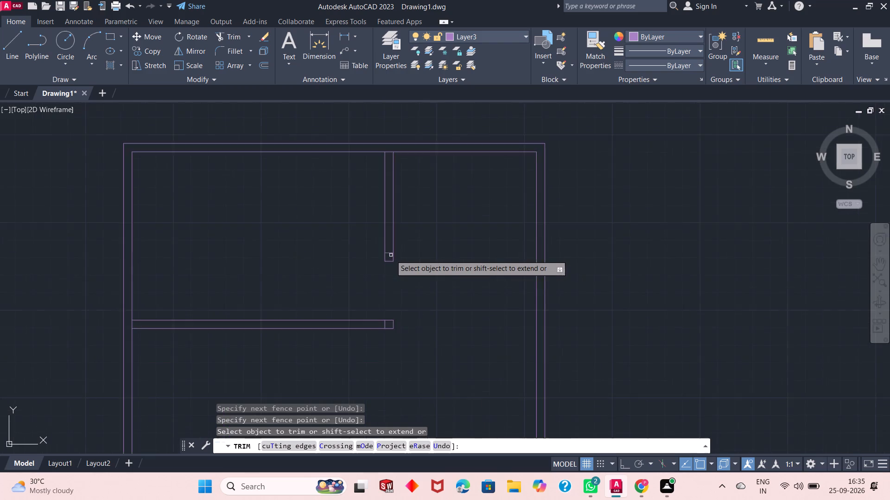
scroll(391, 255, up, 1)
click(390, 250)
scroll(389, 261, down, 2)
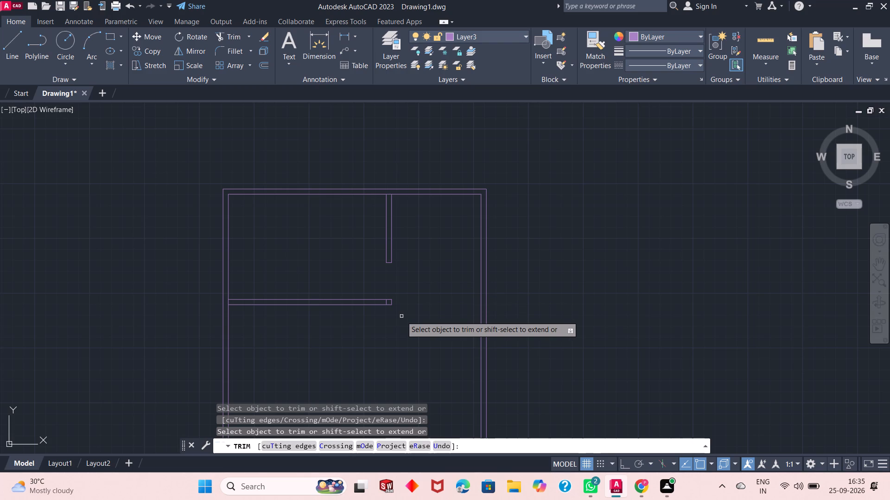
right_click(394, 286)
click(415, 296)
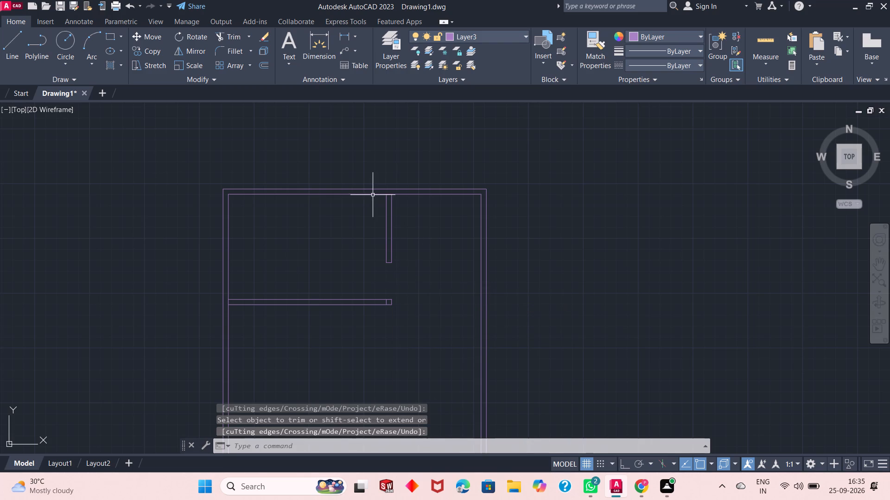
Offset the short end line of the vertical partition 2' upward.
scroll(382, 253, up, 2)
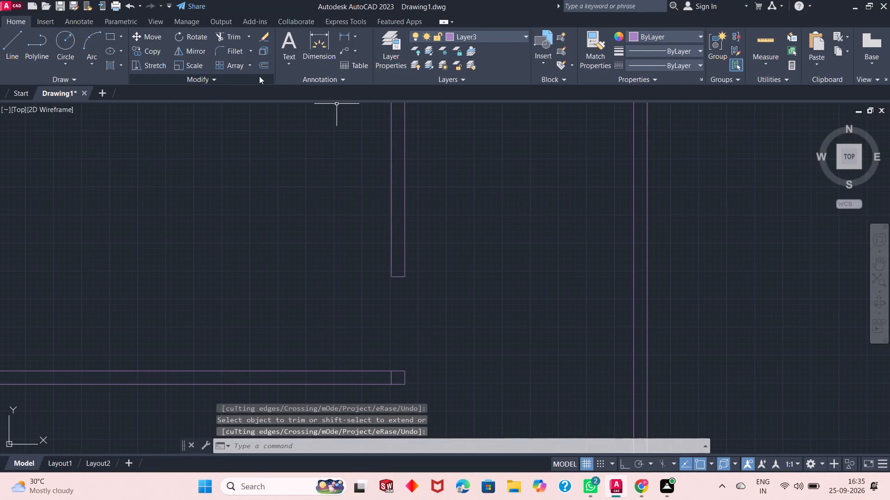
click(259, 69)
click(388, 450)
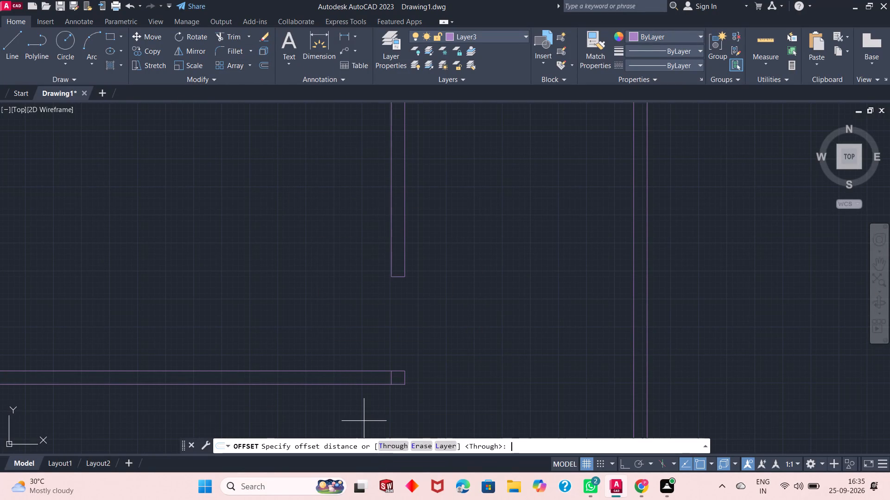
click(401, 276)
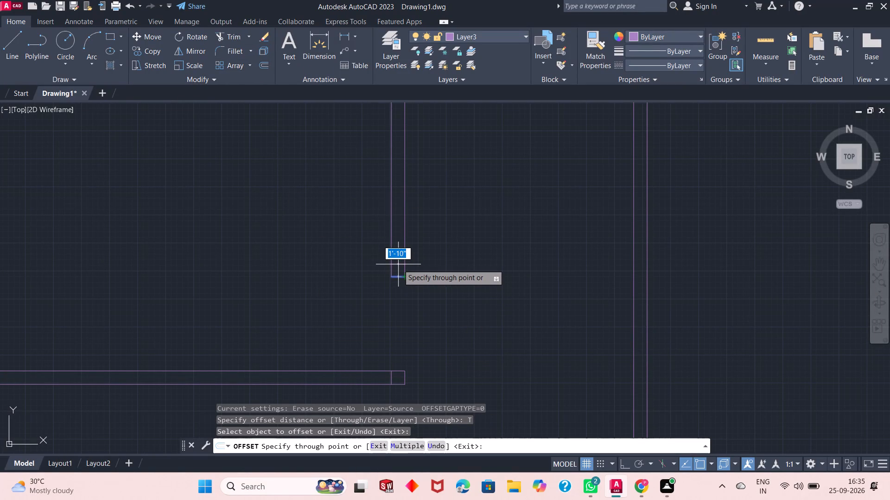
key(2)
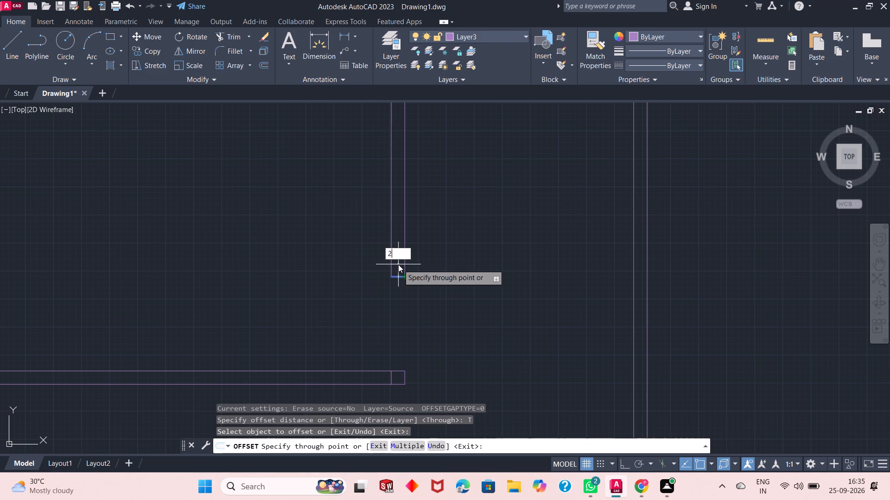
key(apostrophe)
key(Return)
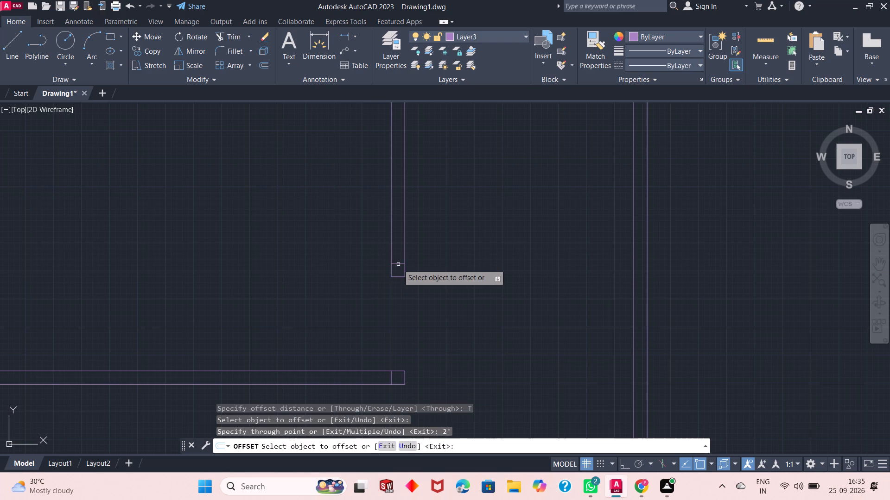
Offset the new short line in the vertical partition 5' upward and finish the Offset command.
click(398, 262)
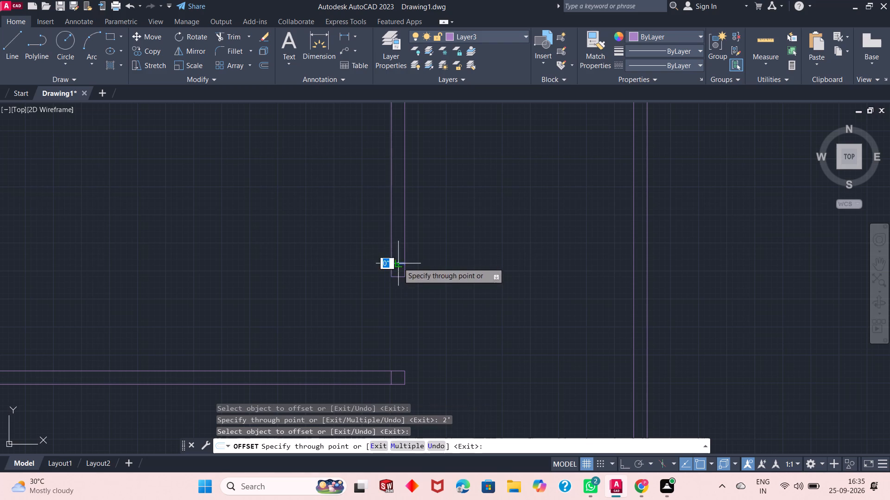
text(5')
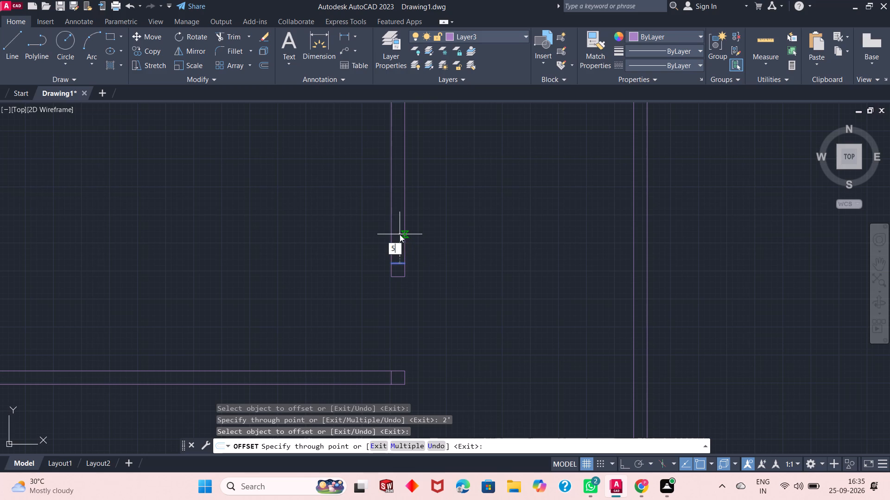
key(Return)
scroll(400, 234, down, 2)
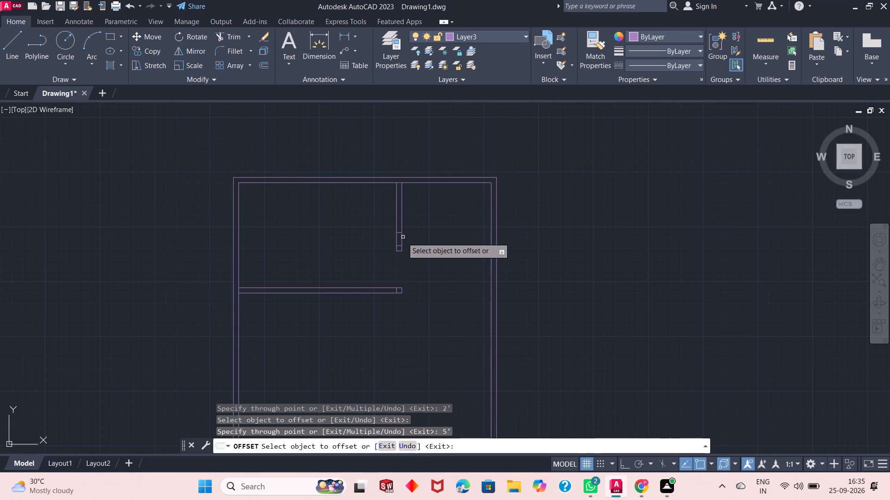
right_click(402, 239)
click(411, 243)
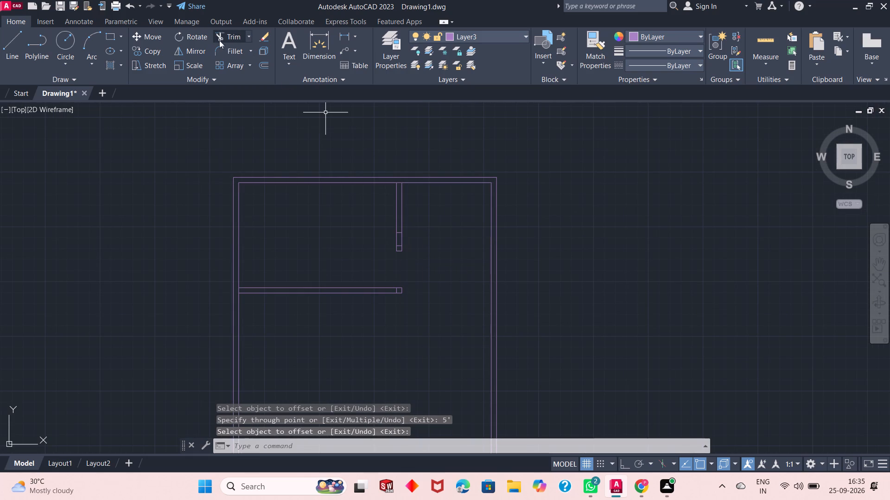
Shorten the vertical partition to its topmost short line by trimming the two lower short lines and both wall lines below it.
click(229, 32)
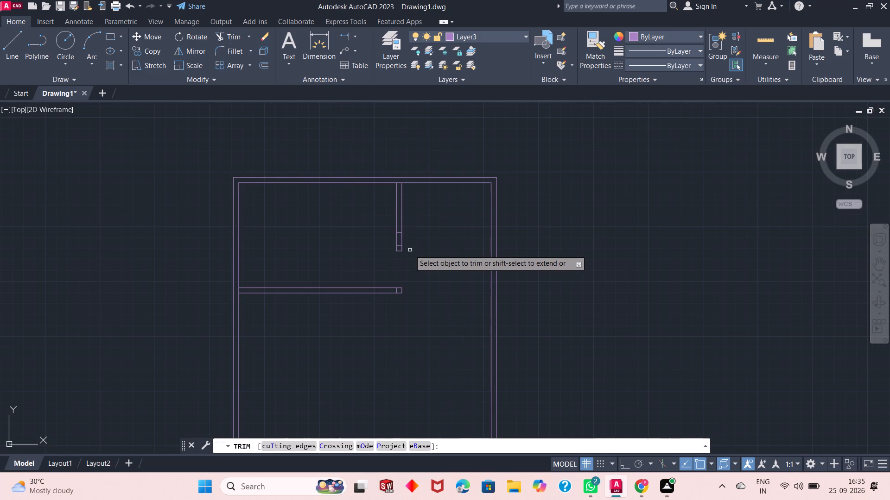
scroll(406, 247, up, 2)
click(390, 245)
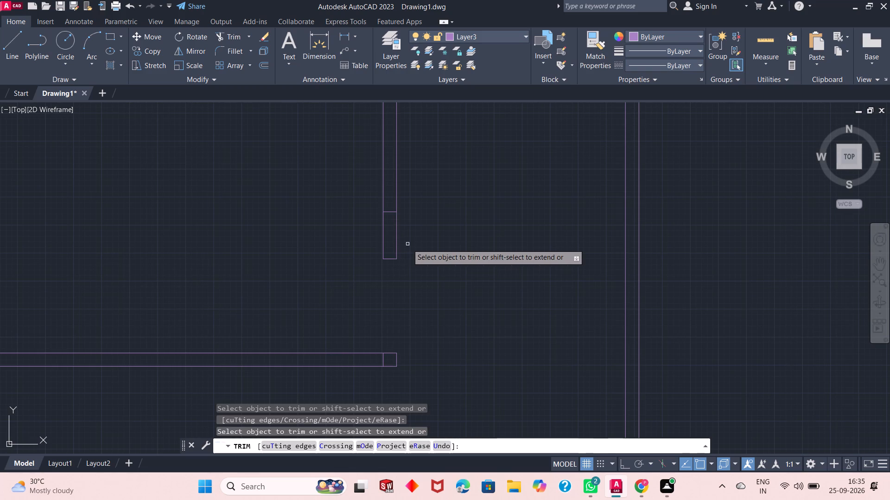
click(391, 261)
click(414, 244)
click(407, 243)
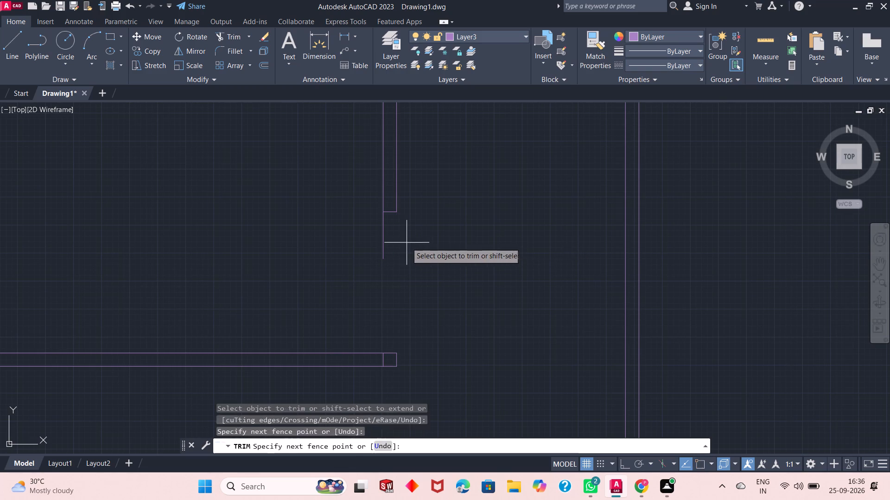
click(355, 246)
scroll(362, 246, down, 2)
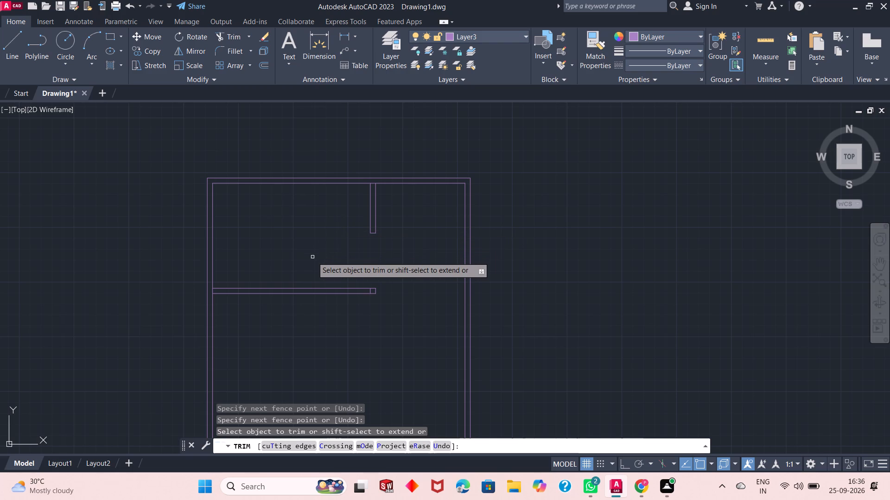
right_click(400, 221)
click(410, 226)
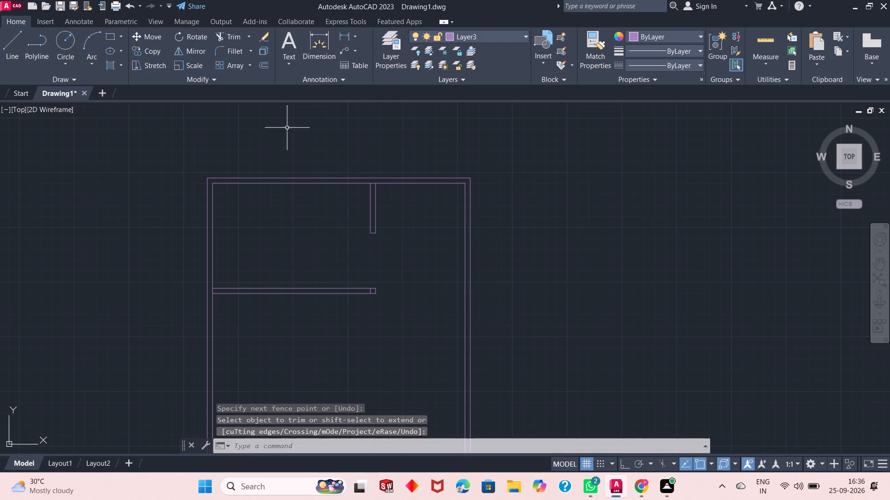
Offset the inner line of the left outer wall 38' to the right and finish the Offset command.
click(264, 67)
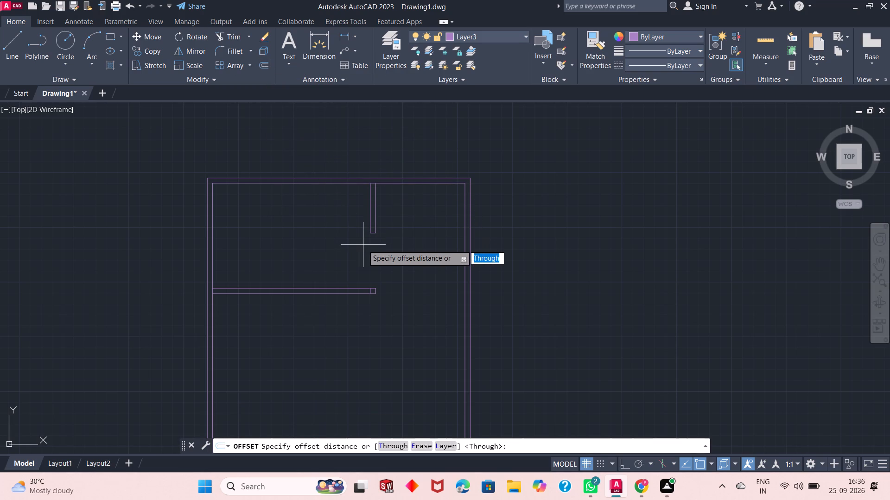
key(Return)
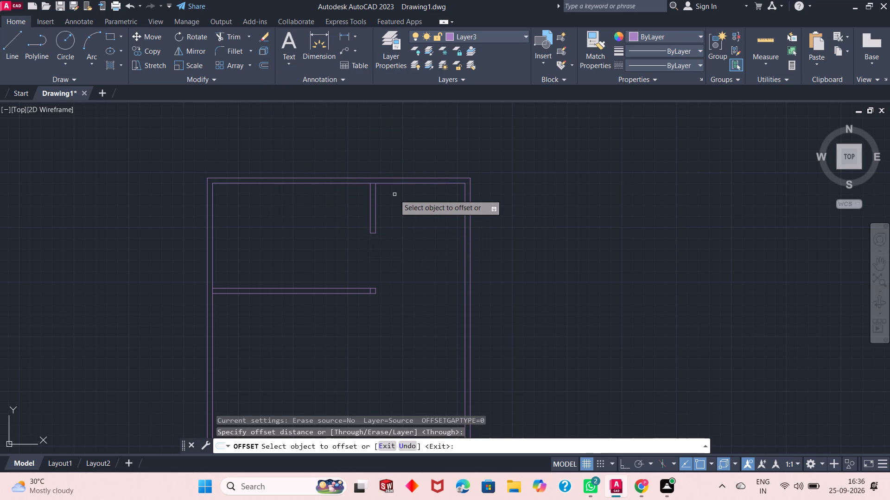
scroll(394, 194, down, 1)
scroll(366, 278, down, 1)
scroll(311, 281, up, 1)
scroll(331, 338, up, 1)
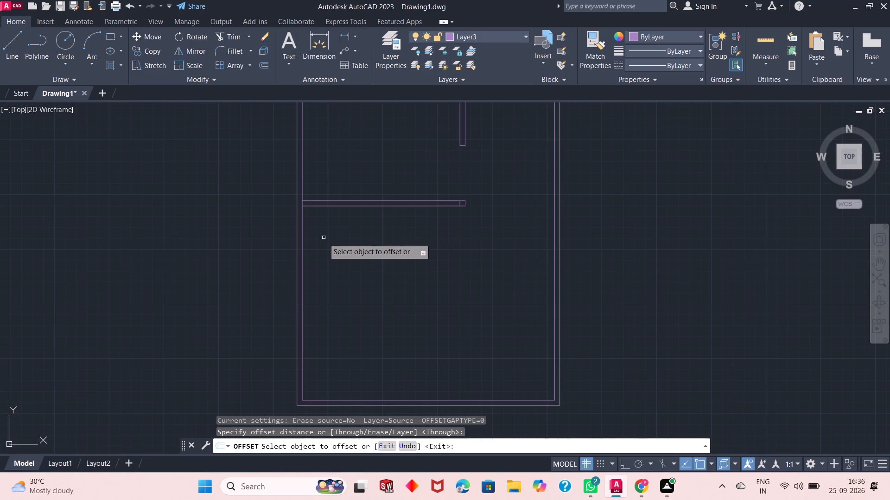
scroll(324, 239, up, 1)
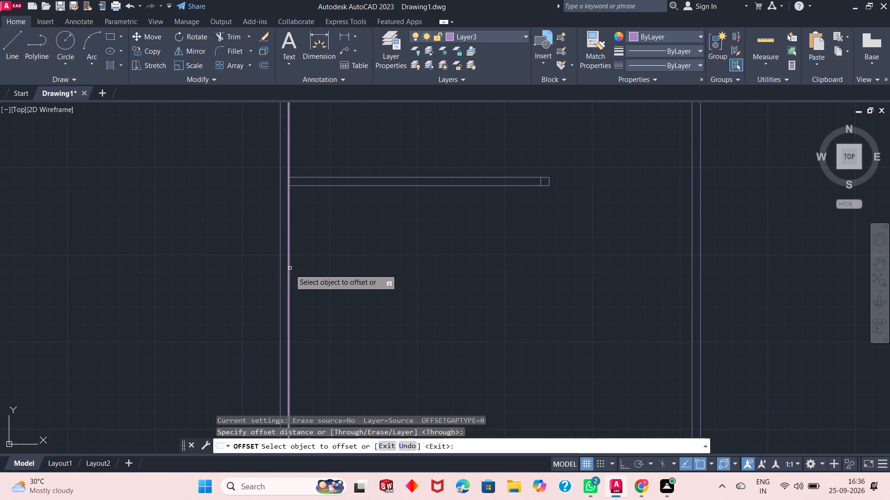
click(290, 269)
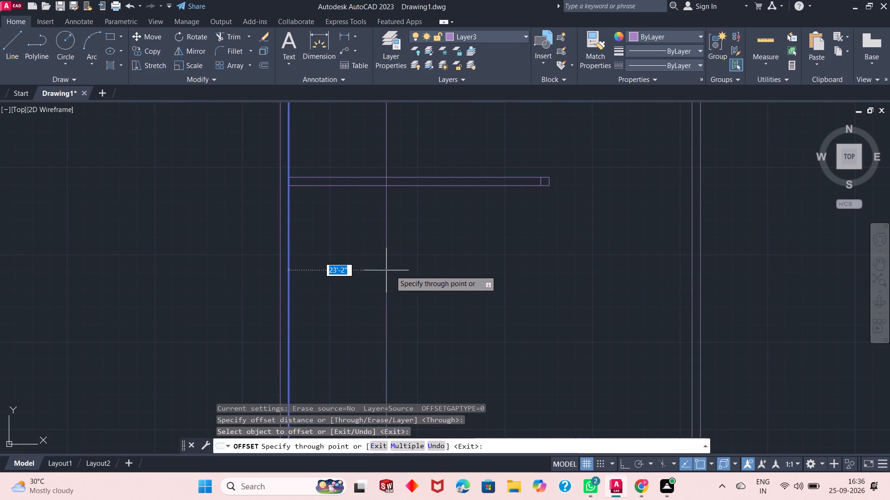
scroll(422, 270, down, 2)
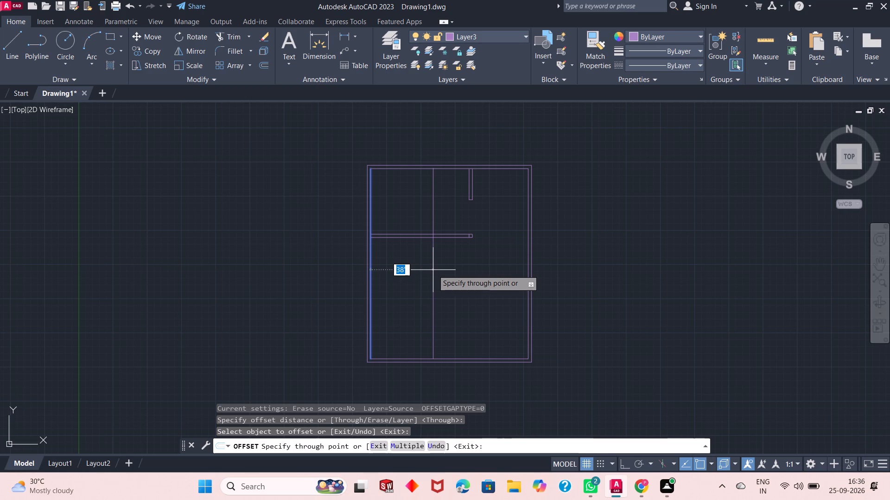
text(38')
key(Return)
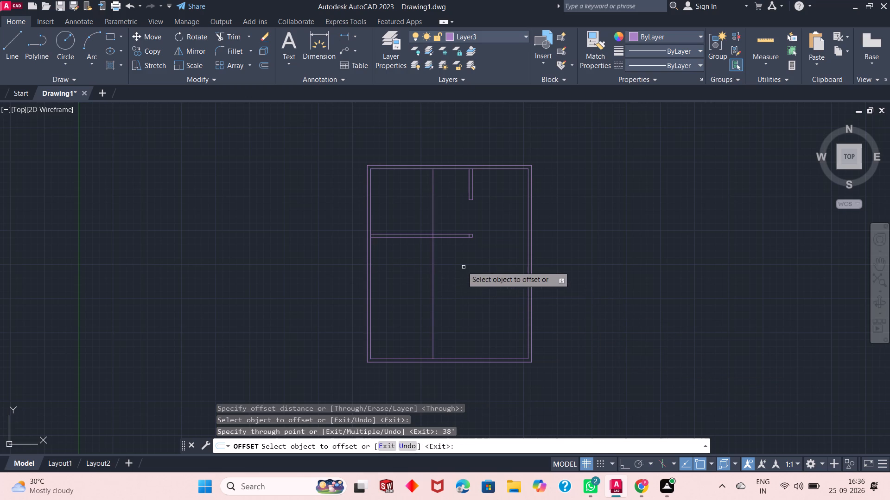
scroll(444, 225, down, 1)
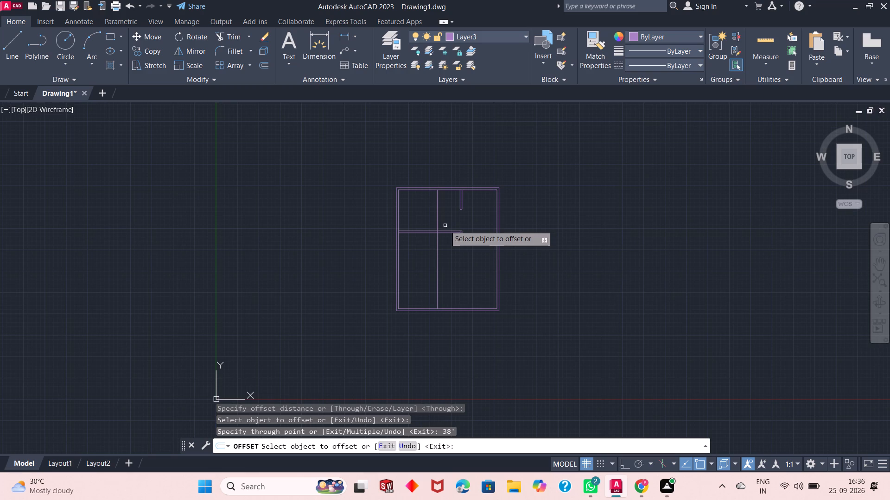
right_click(531, 219)
click(578, 227)
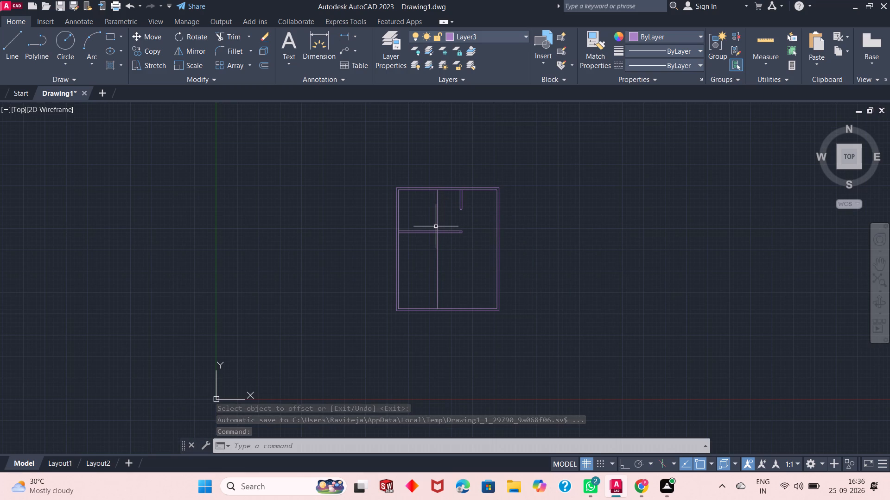
Trim the part of the new vertical line above the horizontal partition and finish the Trim command.
scroll(436, 227, down, 1)
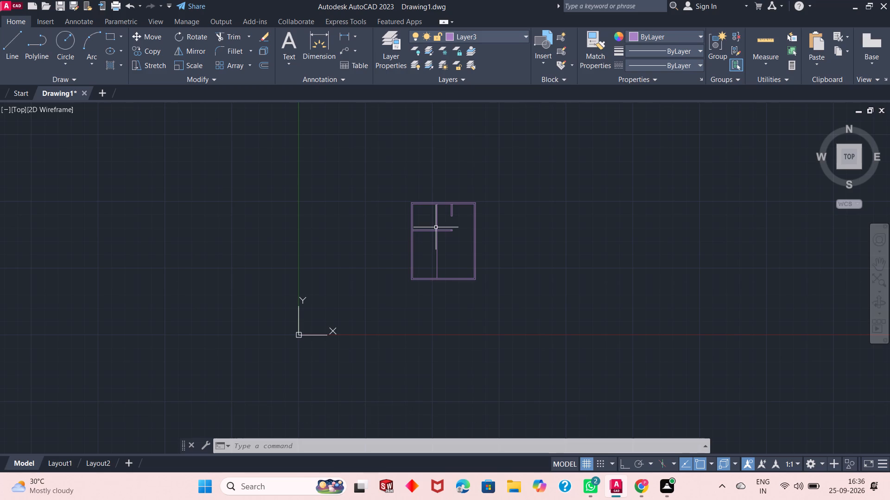
scroll(444, 244, down, 2)
scroll(444, 244, up, 6)
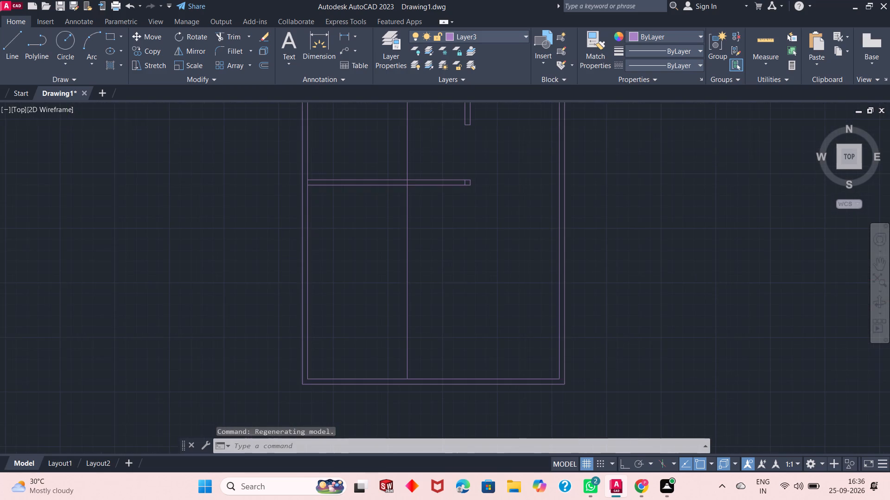
scroll(443, 244, down, 2)
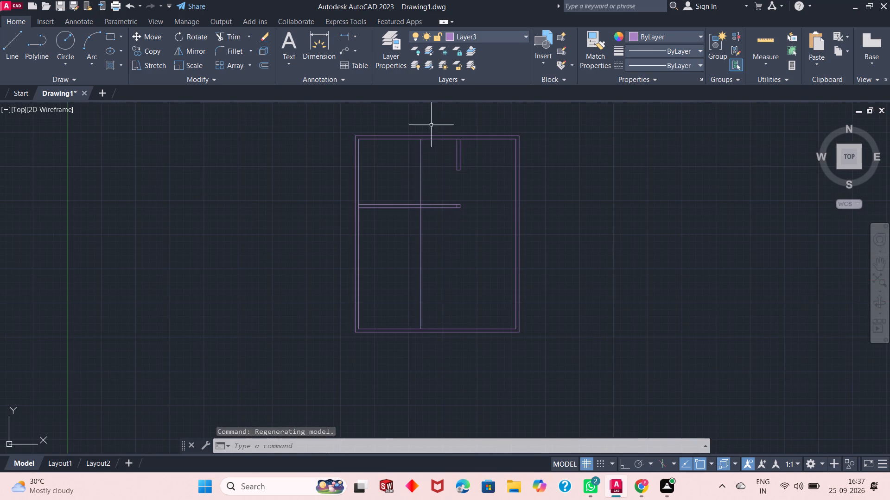
click(220, 35)
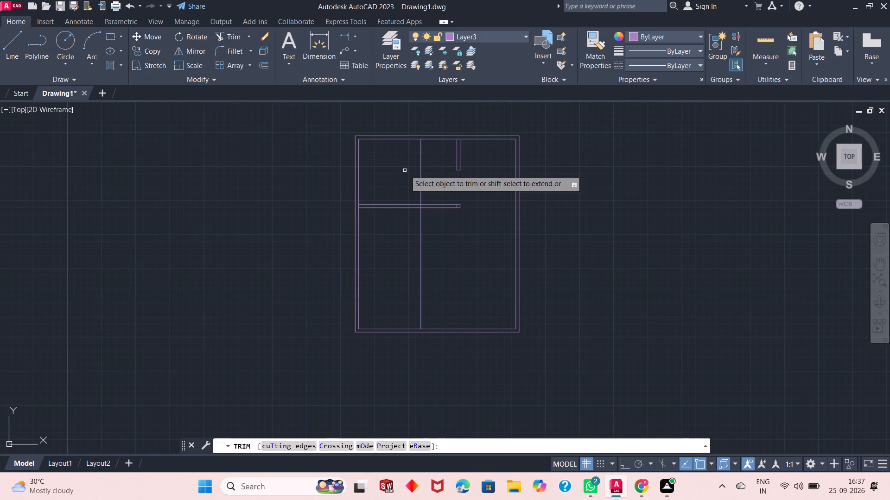
click(425, 167)
click(415, 172)
right_click(414, 172)
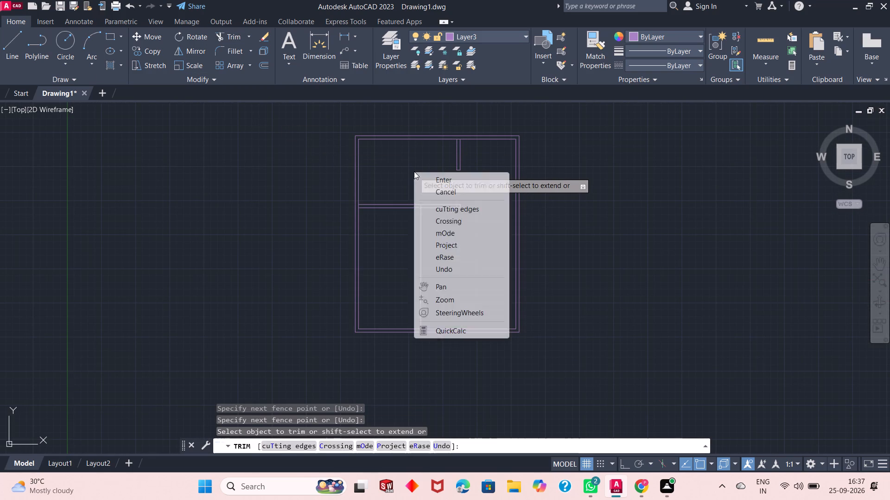
click(432, 176)
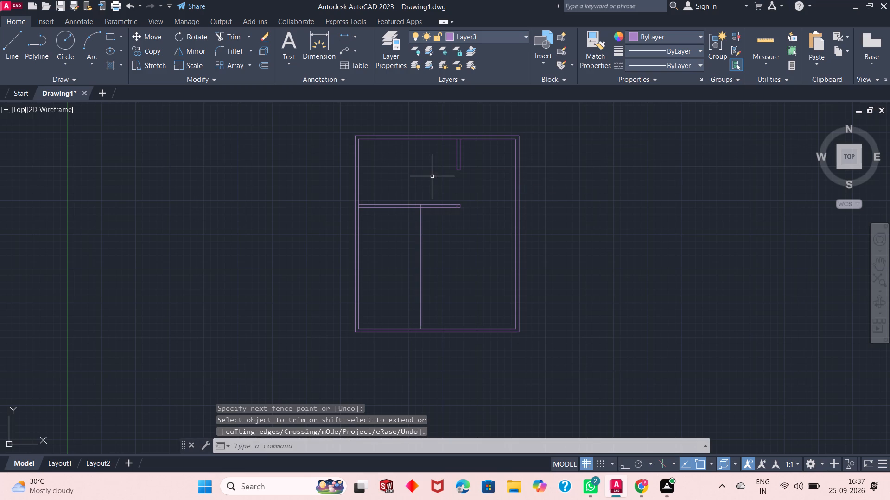
Shorten the horizontal partition to the new vertical line by trimming its short end lines and both wall lines beyond it.
scroll(424, 200, down, 1)
scroll(424, 200, up, 1)
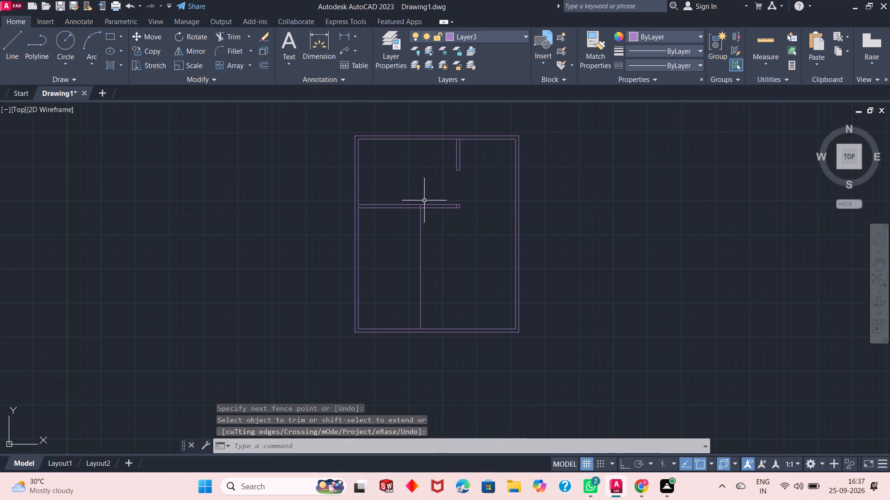
scroll(424, 200, up, 1)
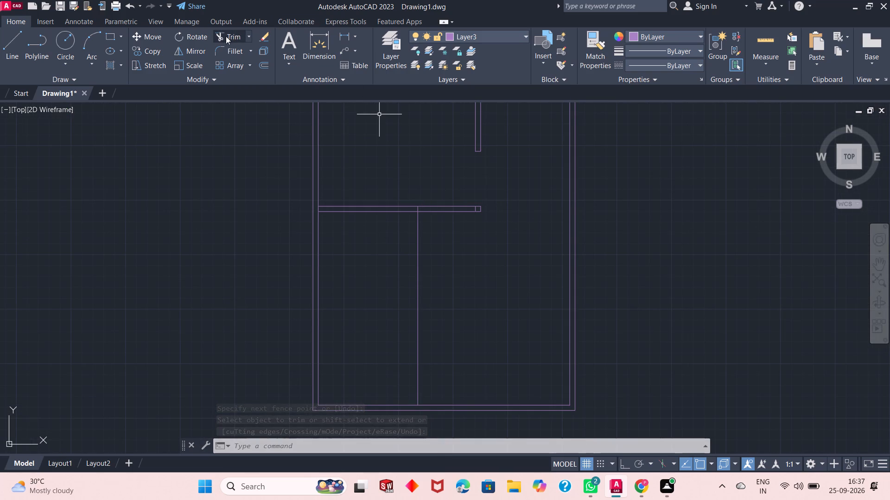
click(225, 37)
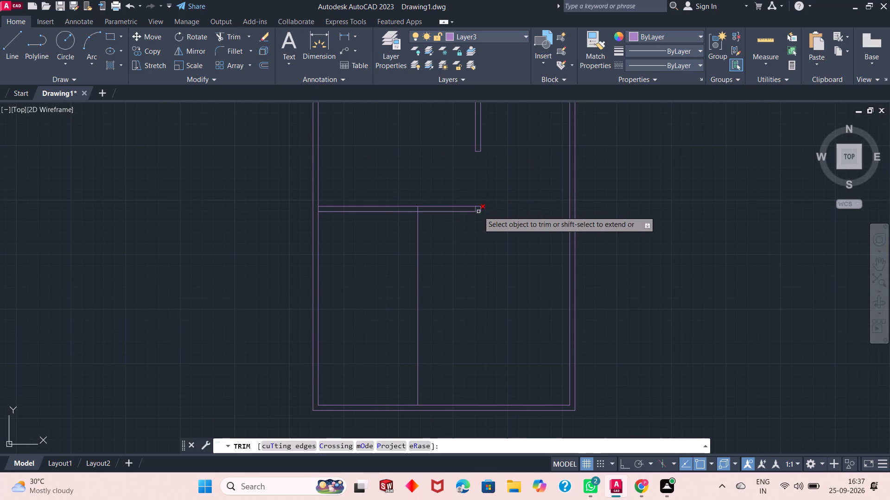
click(492, 210)
click(469, 211)
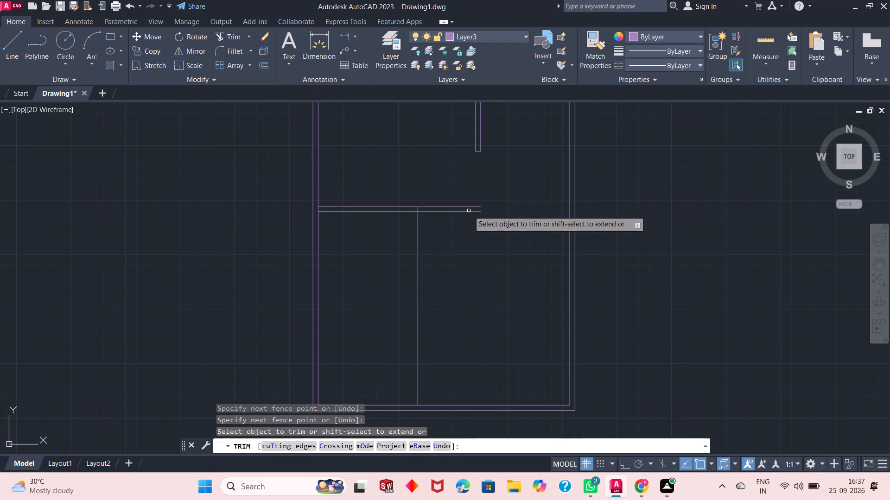
click(470, 194)
click(458, 219)
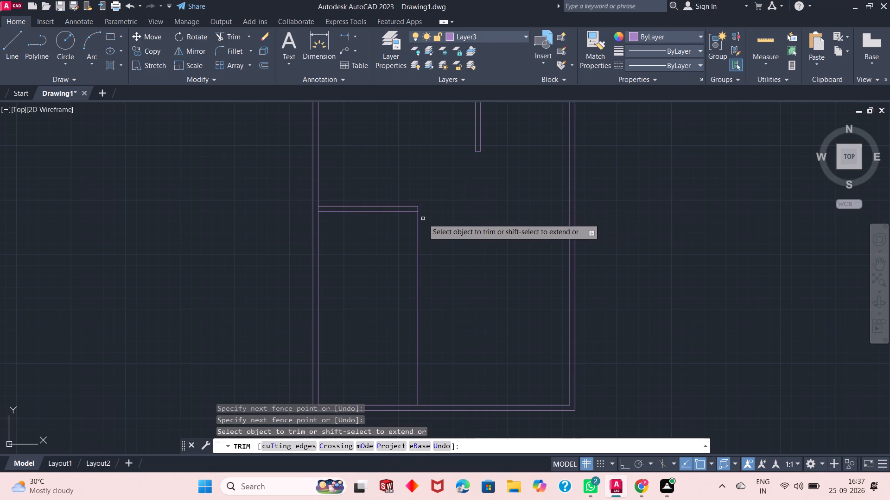
right_click(383, 157)
click(405, 161)
Offset the lower line of the shortened horizontal partition 45' downward.
scroll(387, 237, up, 1)
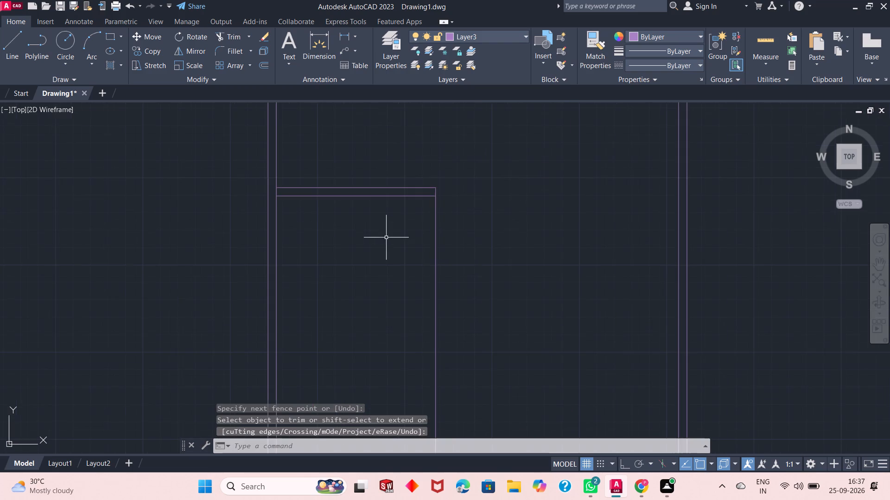
scroll(386, 237, down, 2)
scroll(385, 237, up, 1)
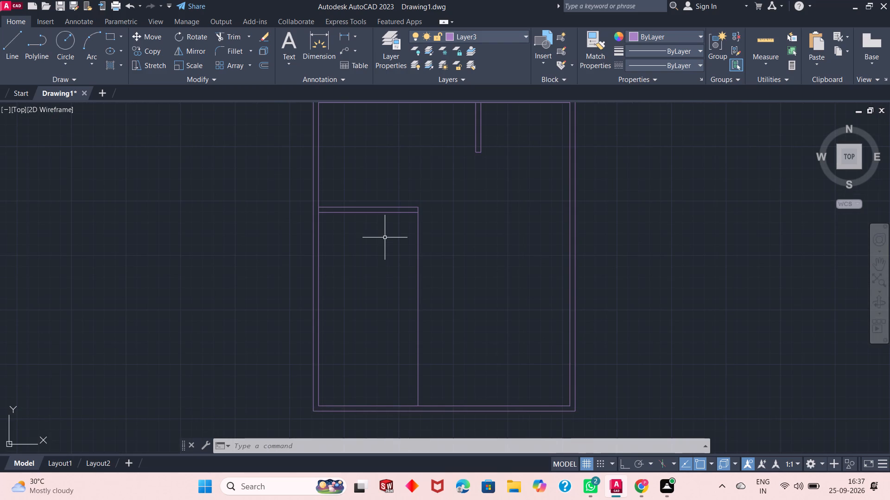
click(261, 65)
click(389, 444)
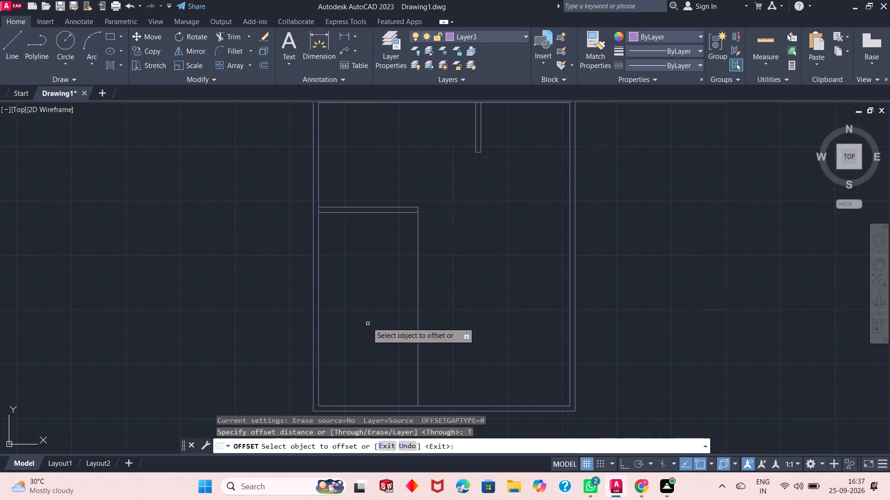
click(358, 212)
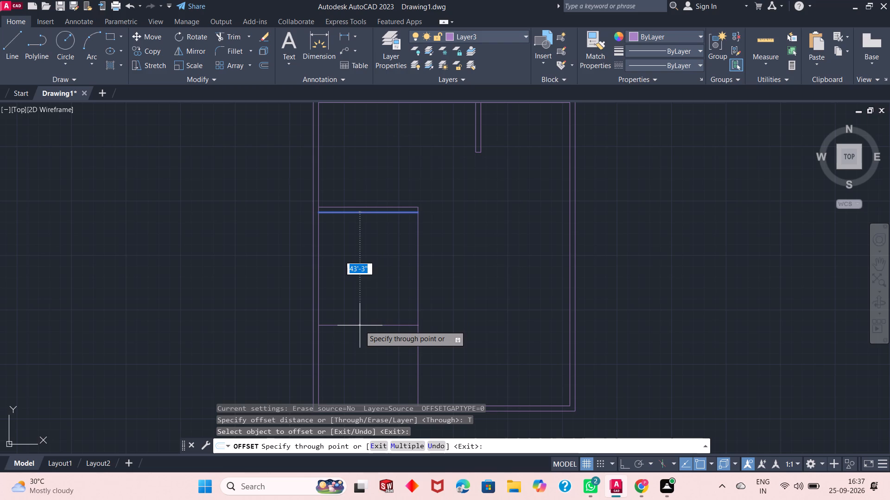
text(45)
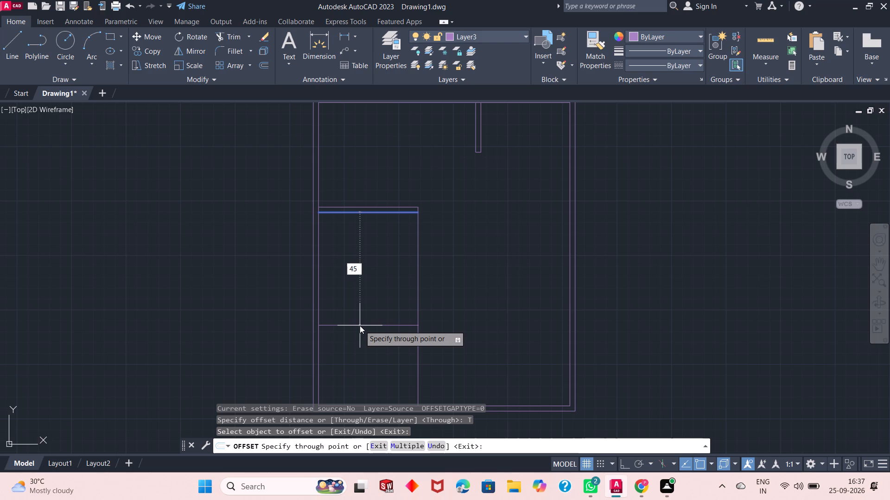
key(apostrophe)
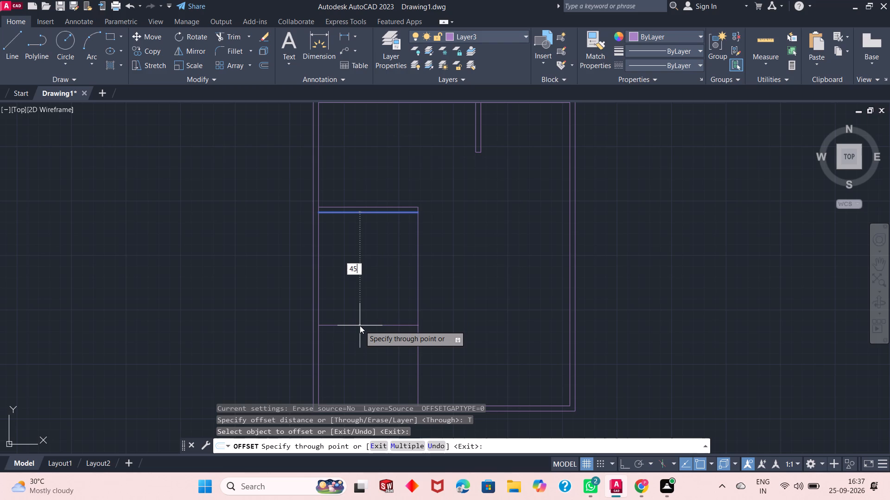
key(Return)
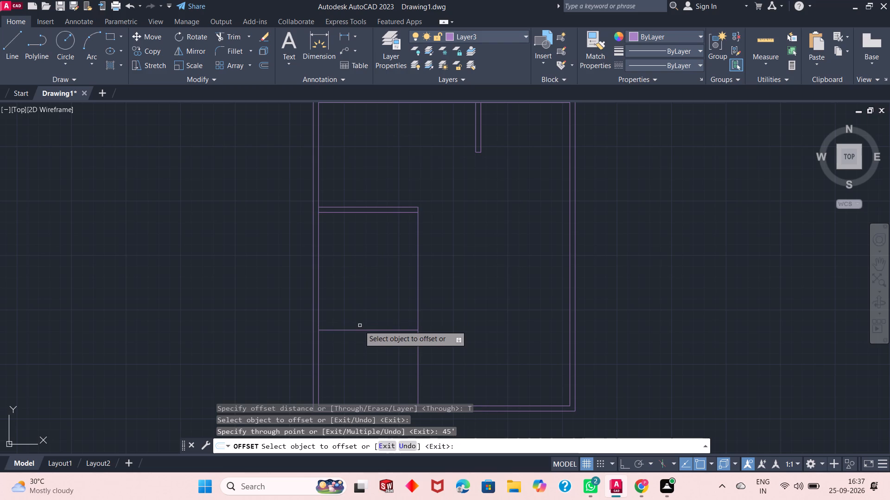
Offset the new lower horizontal line 2' upward and finish the Offset command.
scroll(359, 325, up, 1)
scroll(359, 325, down, 2)
scroll(396, 322, up, 1)
scroll(392, 327, down, 1)
scroll(383, 383, up, 2)
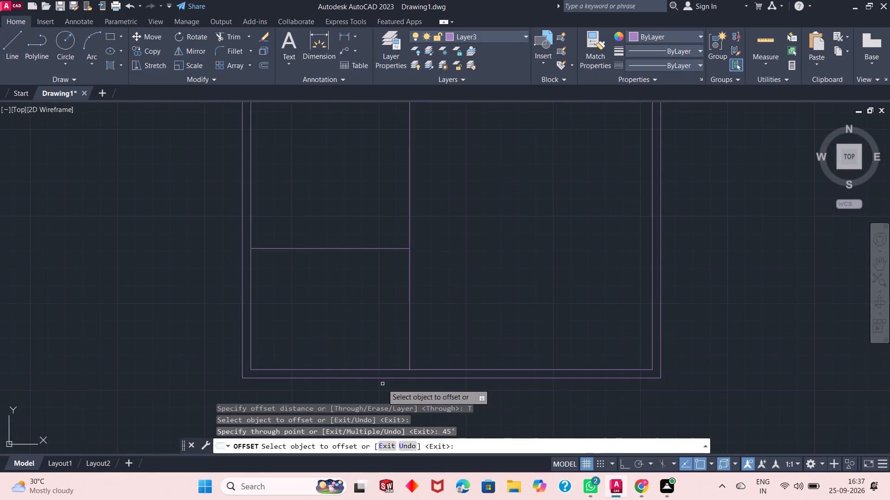
scroll(360, 249, up, 1)
scroll(358, 247, down, 2)
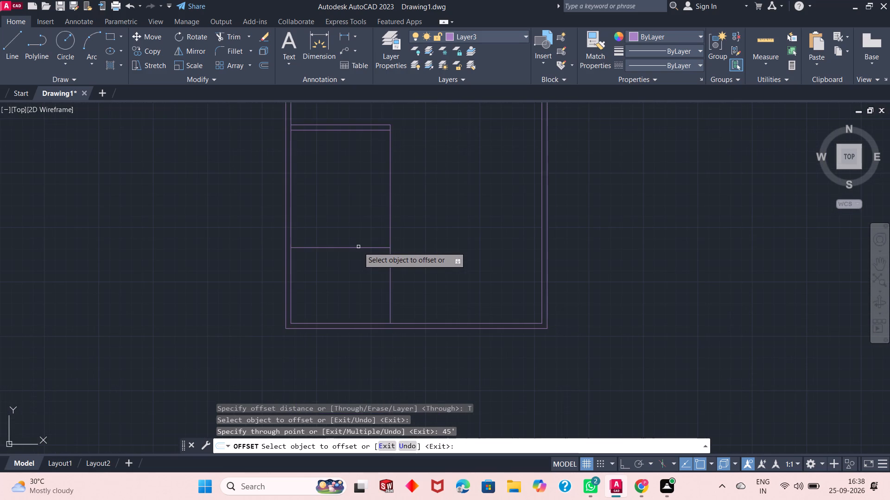
click(356, 248)
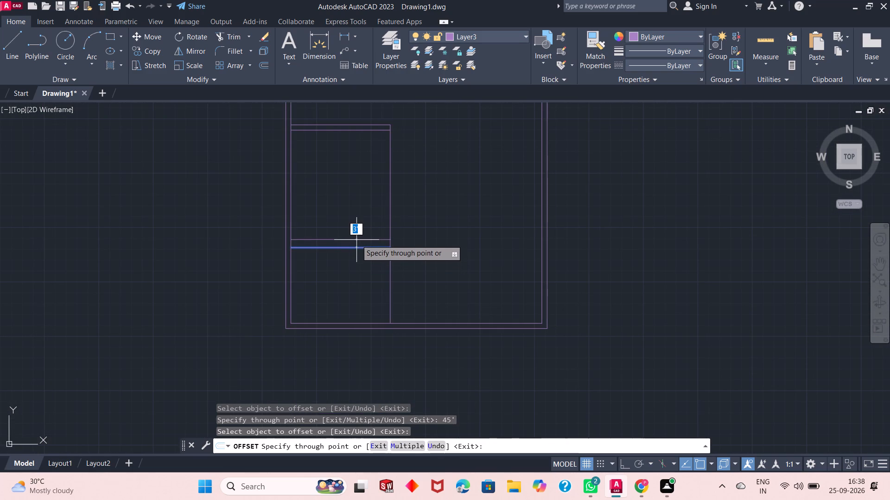
text(2')
key(Return)
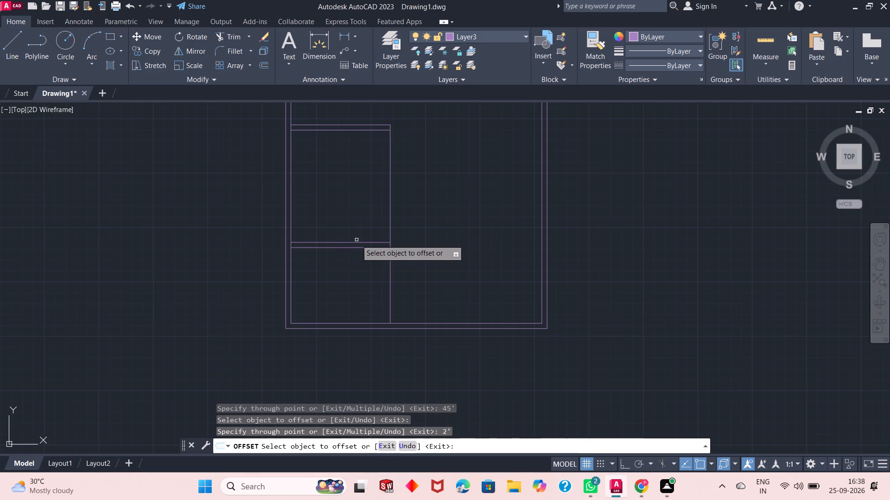
right_click(182, 242)
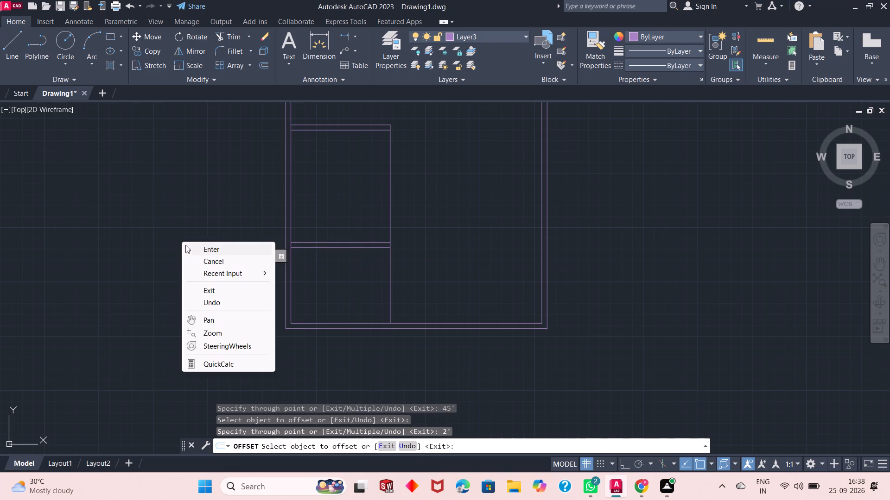
click(200, 250)
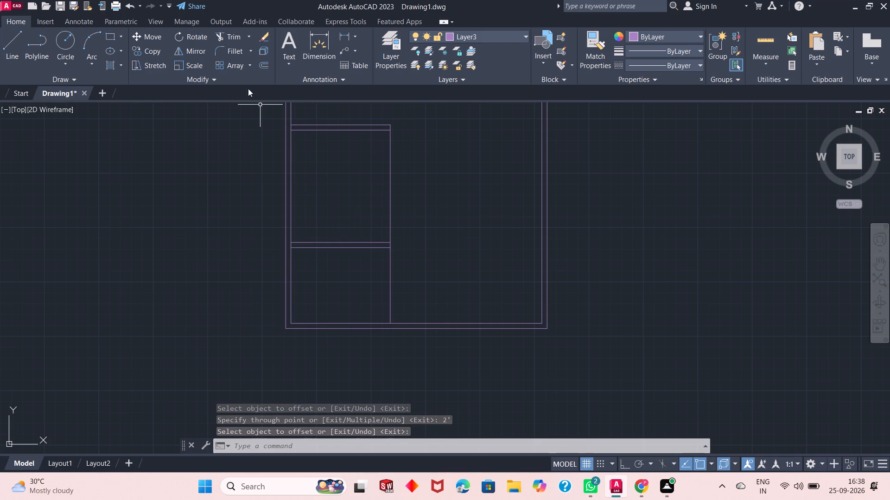
Draw a 2' line across the left outer wall, extending the lower line of the lower horizontal partition to the wall's outer face.
click(7, 45)
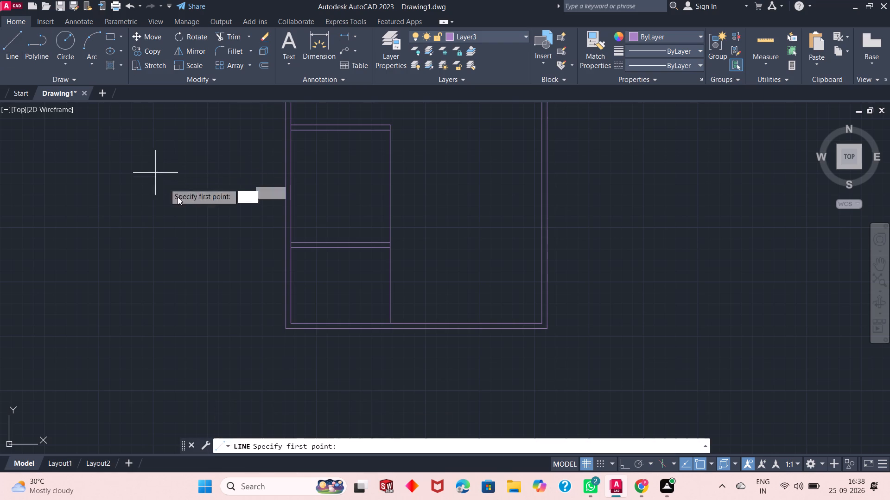
scroll(263, 233, up, 2)
scroll(354, 283, up, 1)
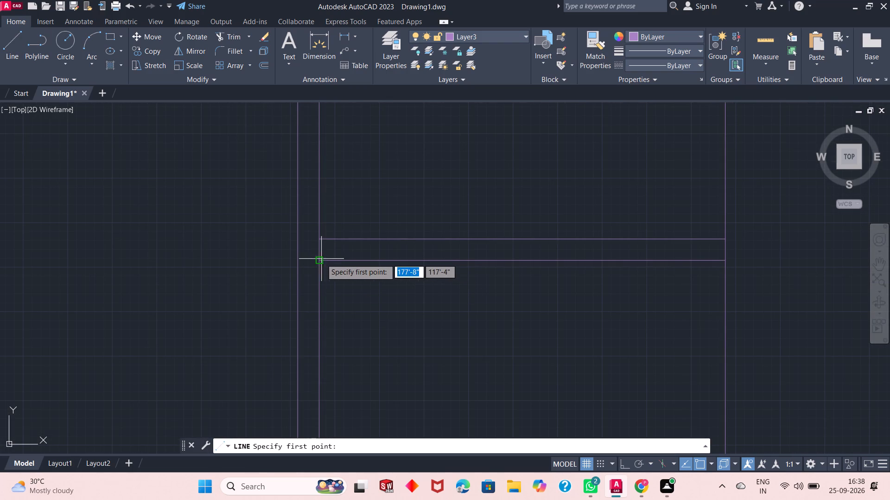
click(320, 259)
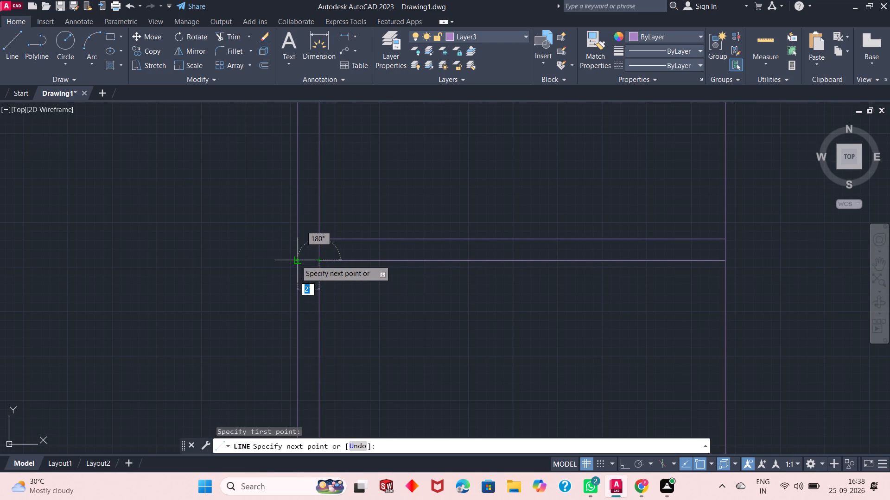
click(296, 260)
right_click(210, 237)
click(228, 242)
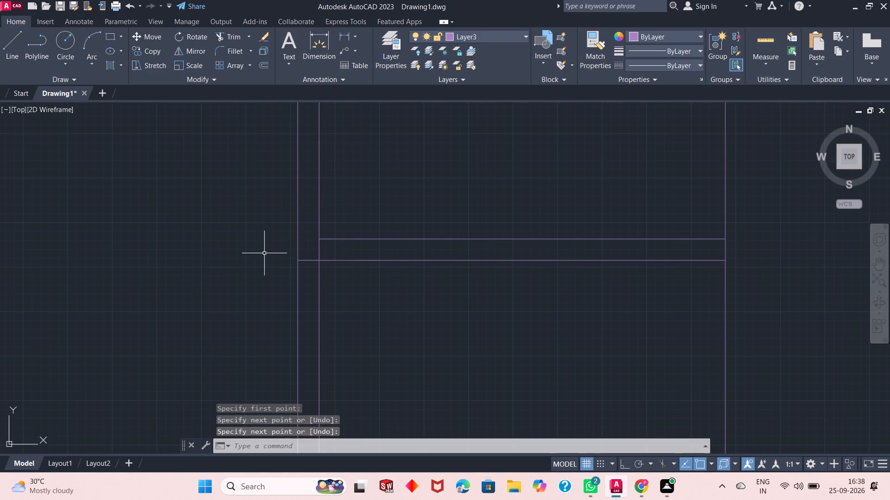
Offset the vertical line bounding the left-side rooms 2' to the left and finish the Offset command.
scroll(263, 257, up, 1)
scroll(244, 244, down, 4)
scroll(274, 277, up, 1)
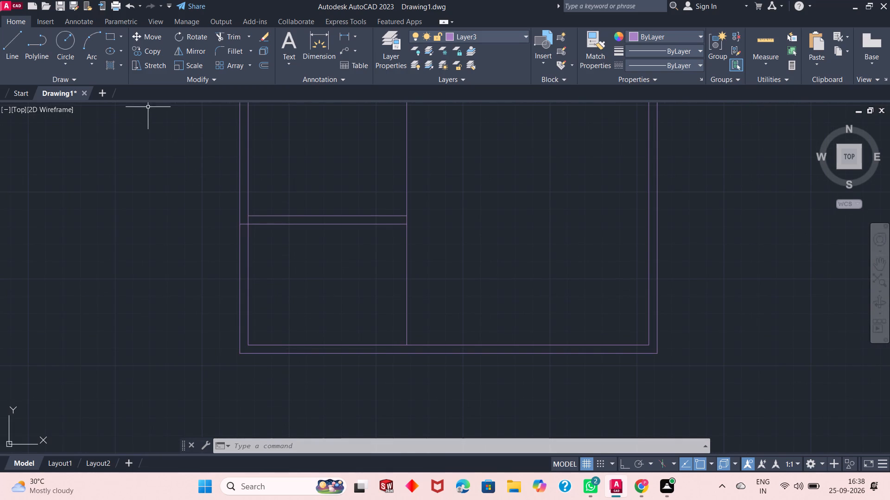
click(265, 67)
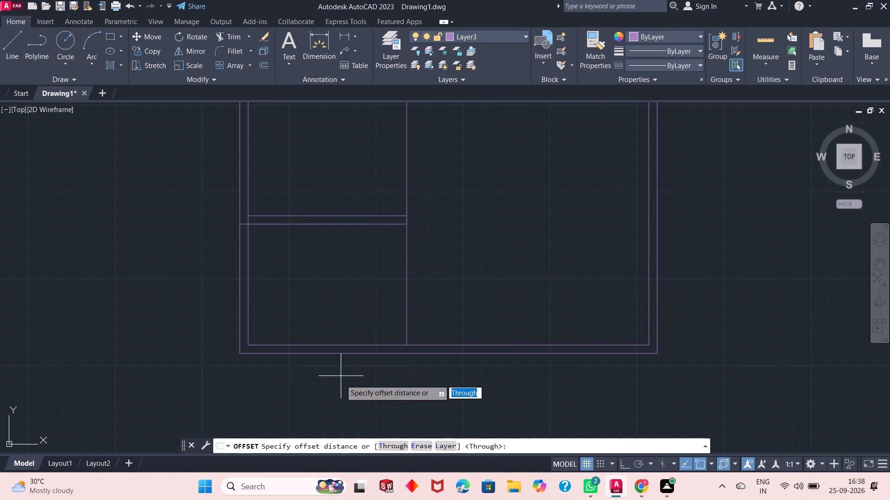
click(392, 446)
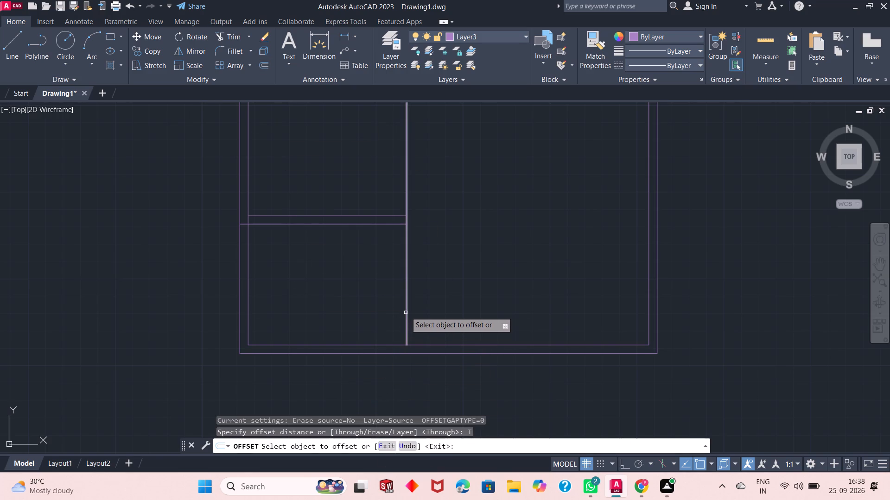
click(406, 311)
text(2')
key(Return)
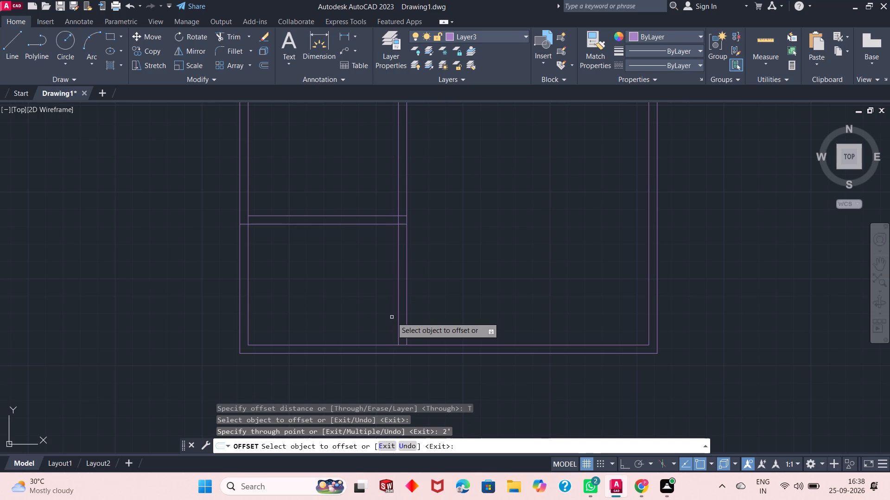
right_click(112, 229)
click(130, 233)
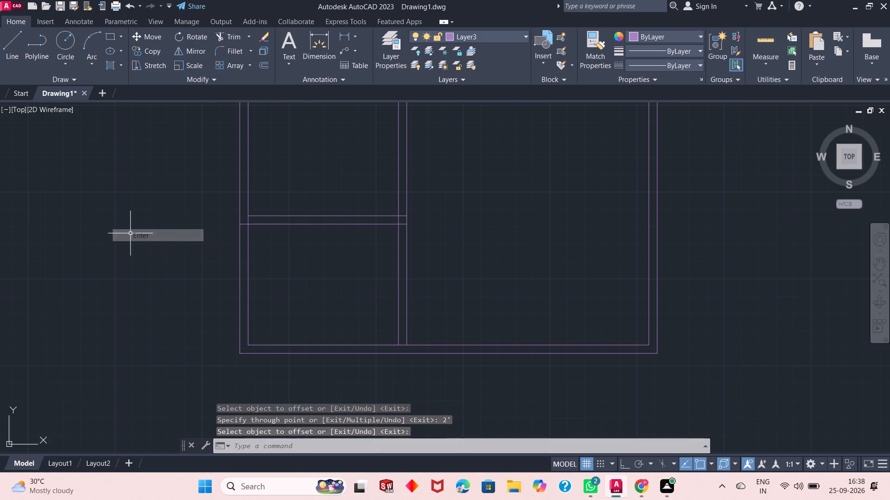
Examine the whole floor plan, the short upper wall stub and the corner where the upper partition meets the vertical wall.
scroll(306, 263, down, 2)
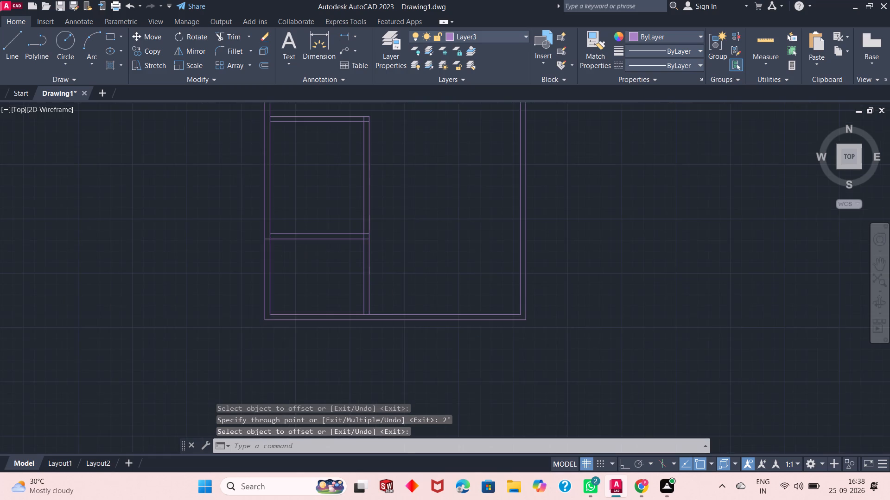
scroll(305, 265, down, 1)
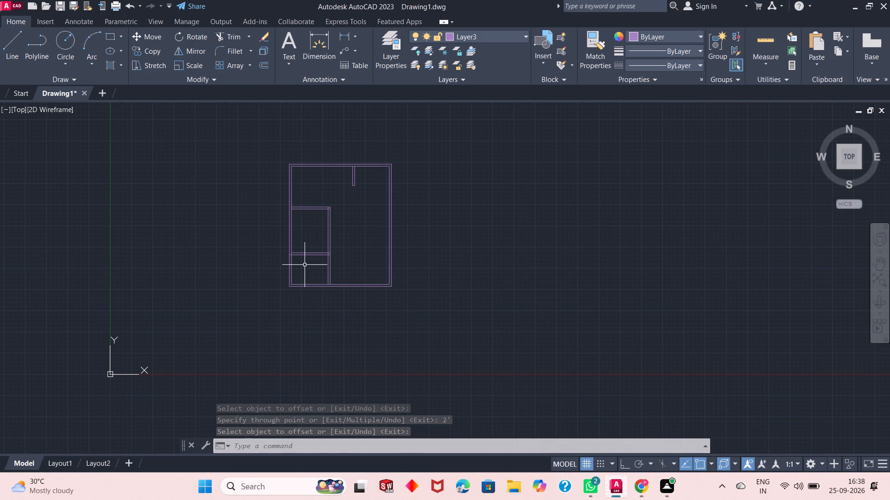
scroll(305, 265, down, 1)
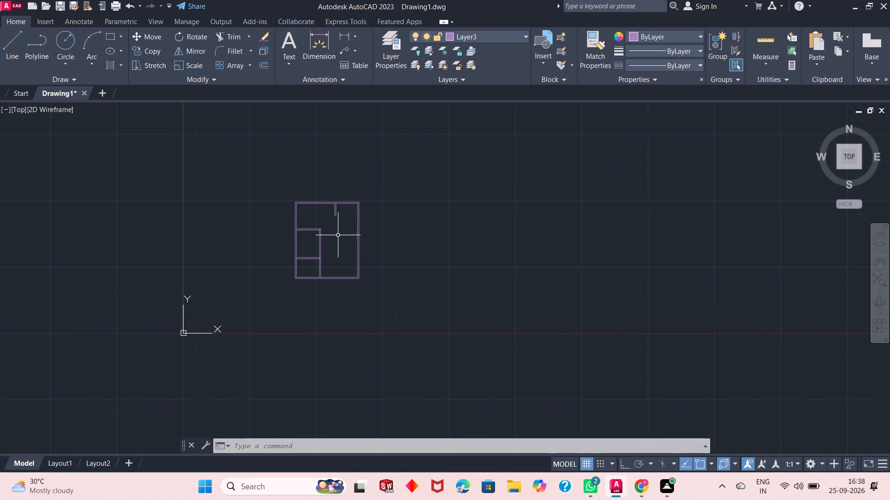
scroll(325, 227, down, 1)
scroll(331, 234, up, 2)
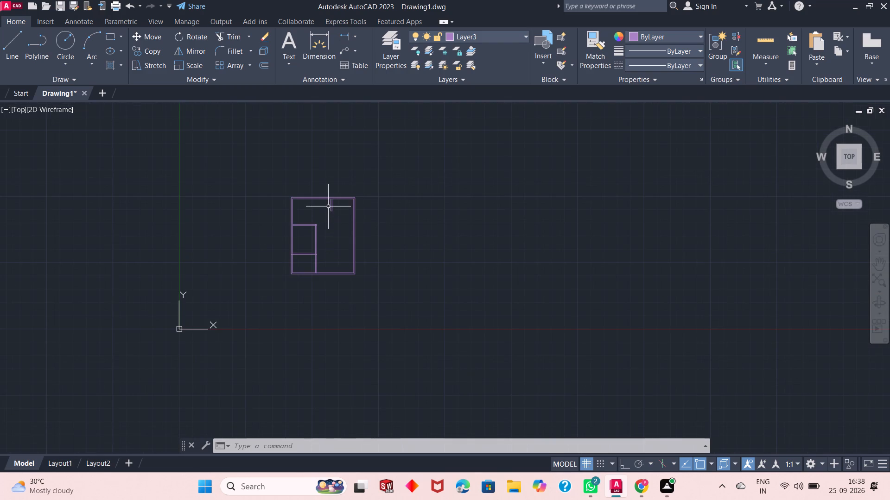
scroll(324, 232, up, 3)
scroll(331, 233, down, 2)
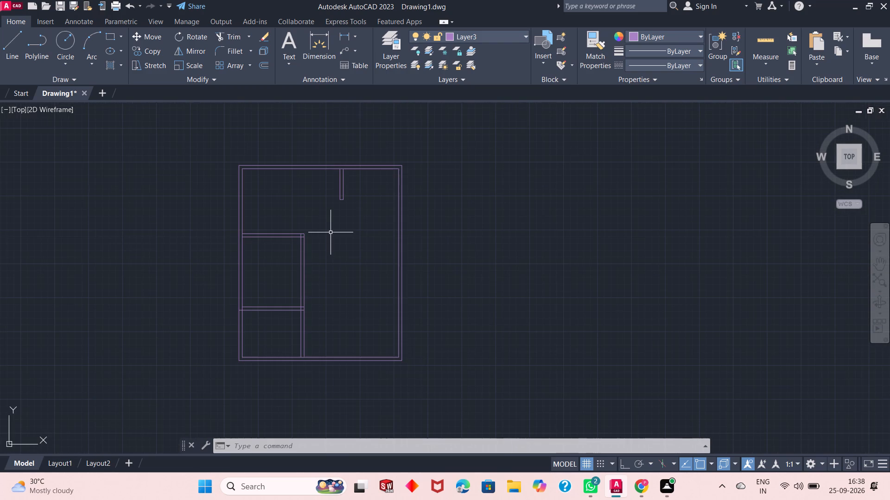
scroll(338, 216, up, 1)
scroll(337, 218, down, 1)
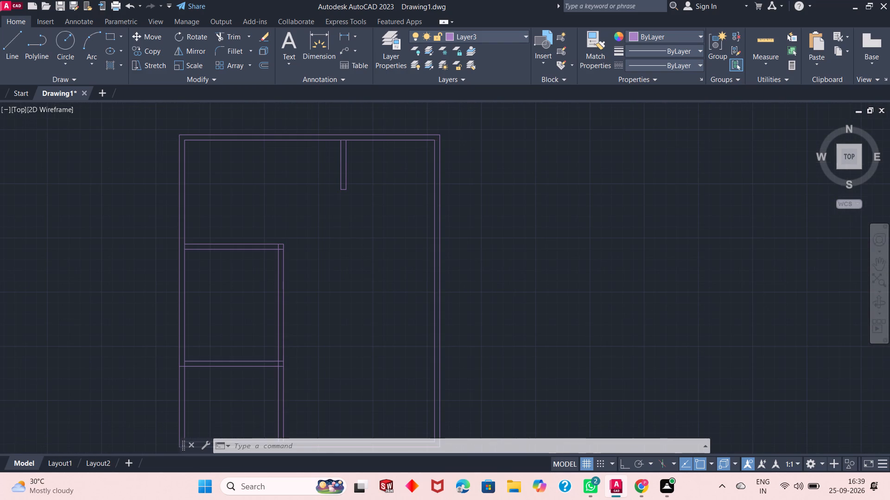
scroll(334, 266, up, 1)
scroll(324, 274, down, 1)
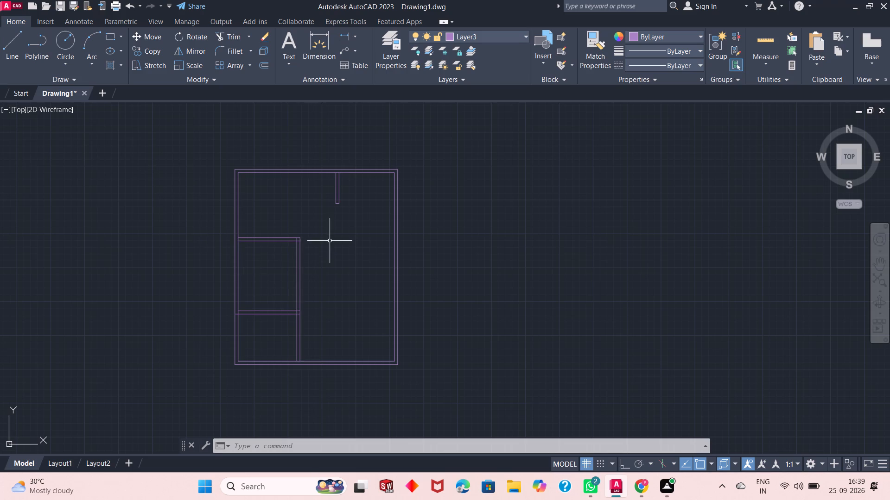
scroll(330, 241, down, 1)
scroll(318, 240, up, 4)
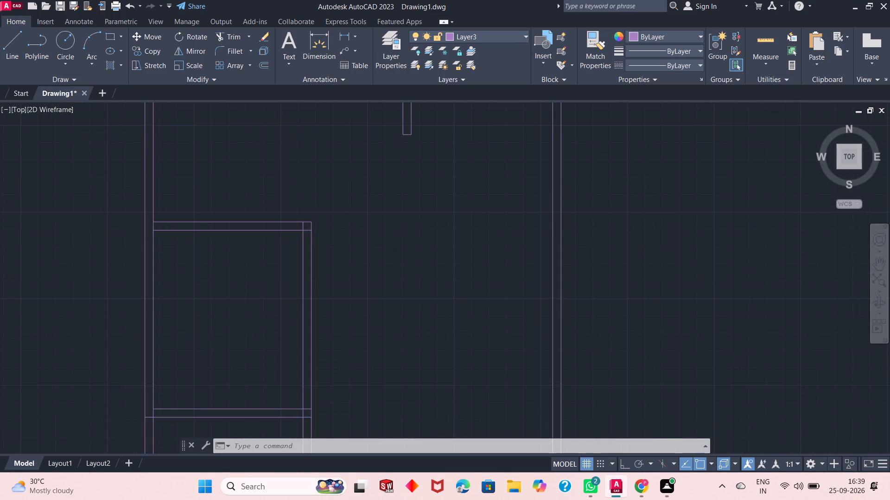
scroll(283, 221, up, 1)
scroll(283, 221, down, 4)
scroll(283, 254, up, 1)
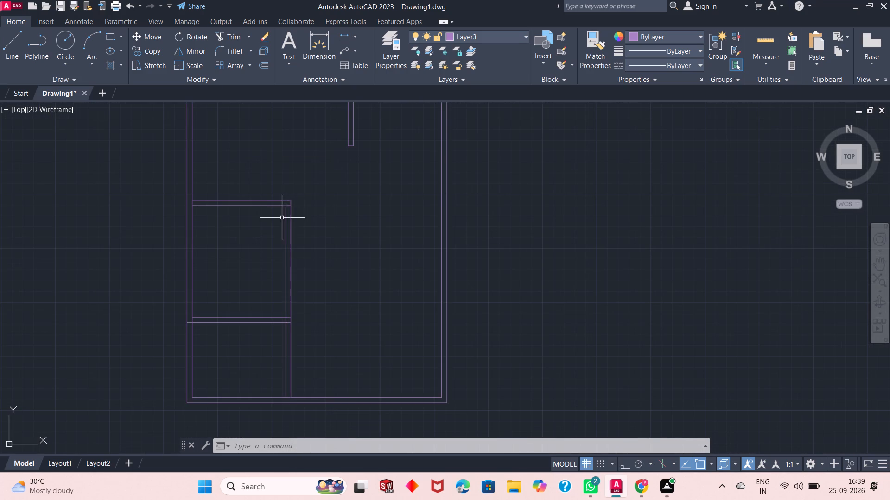
scroll(284, 262, up, 1)
scroll(285, 161, up, 1)
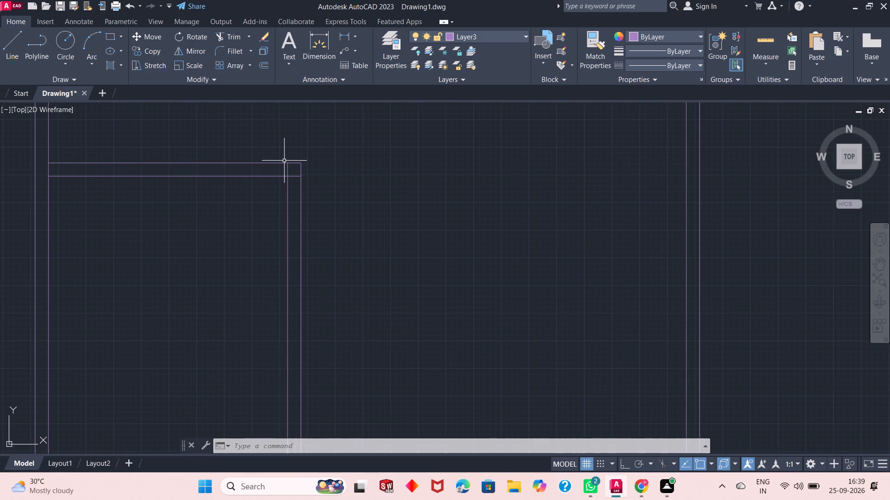
scroll(284, 161, up, 2)
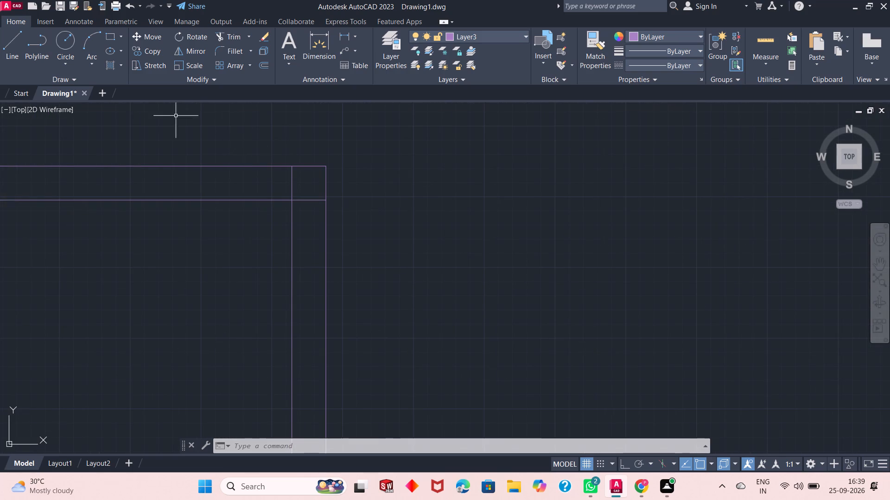
scroll(266, 182, down, 4)
scroll(266, 182, up, 3)
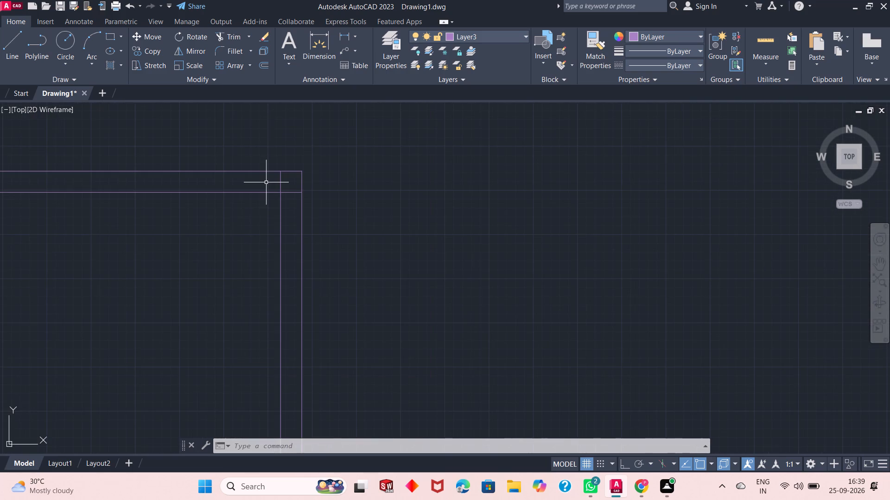
scroll(266, 182, down, 3)
scroll(275, 294, down, 2)
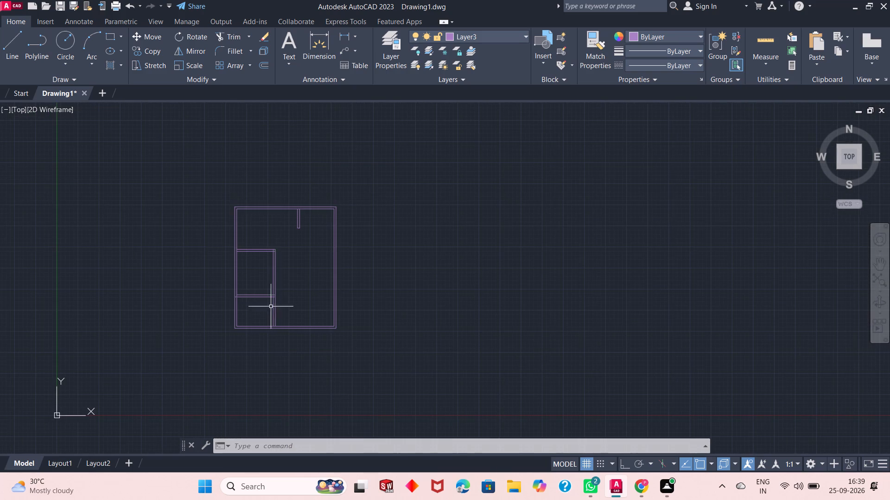
Offset the inner line of the bottom outer wall 9' upward.
scroll(270, 320, up, 4)
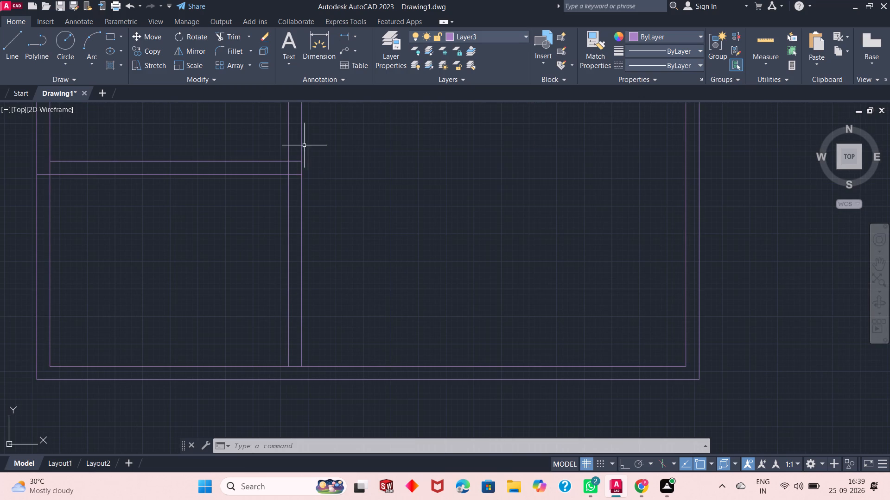
click(262, 62)
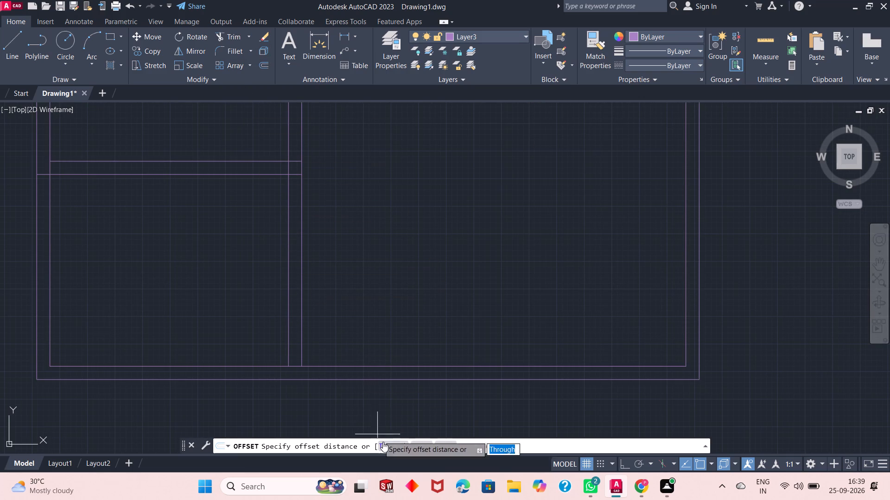
click(385, 444)
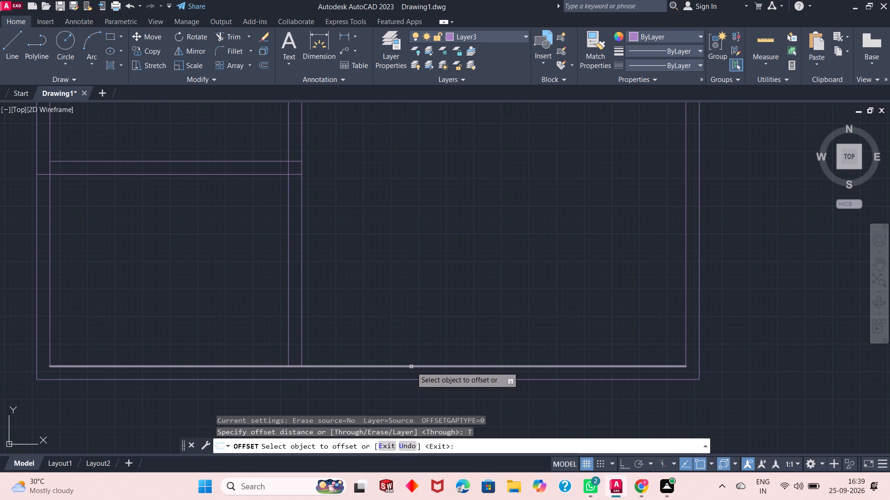
click(411, 367)
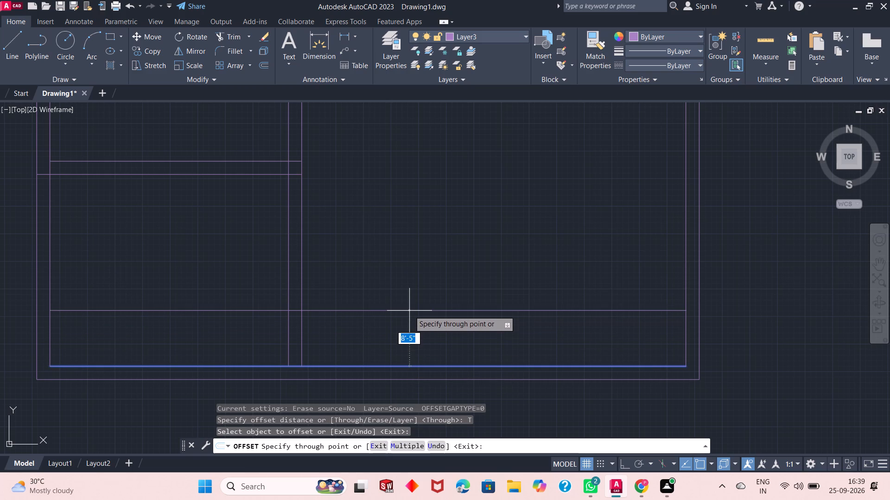
scroll(409, 310, down, 2)
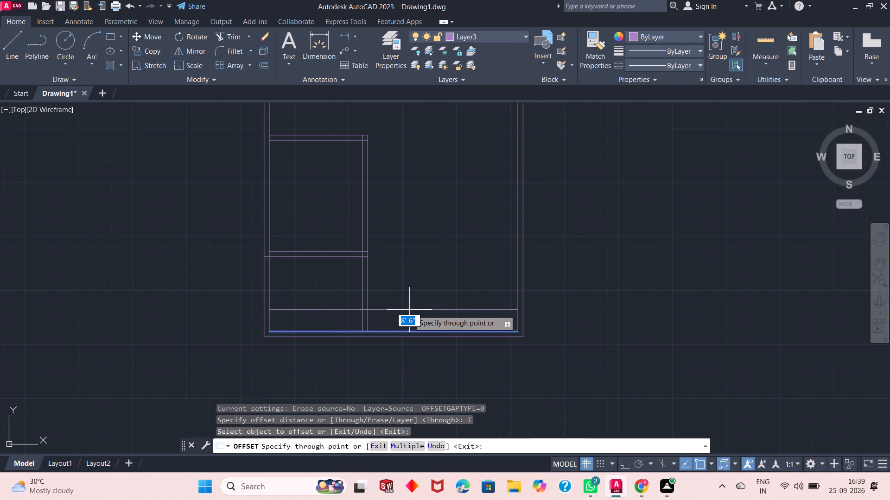
scroll(409, 309, down, 1)
scroll(409, 309, up, 2)
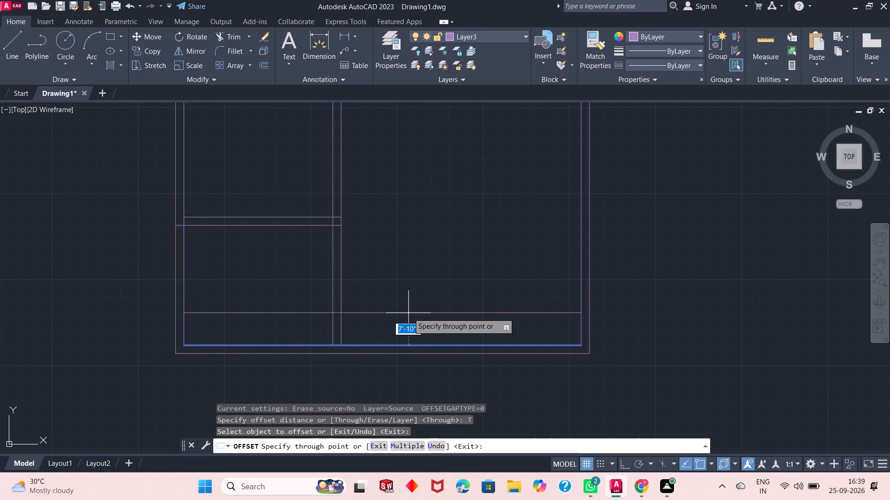
key(9)
key(apostrophe)
key(Return)
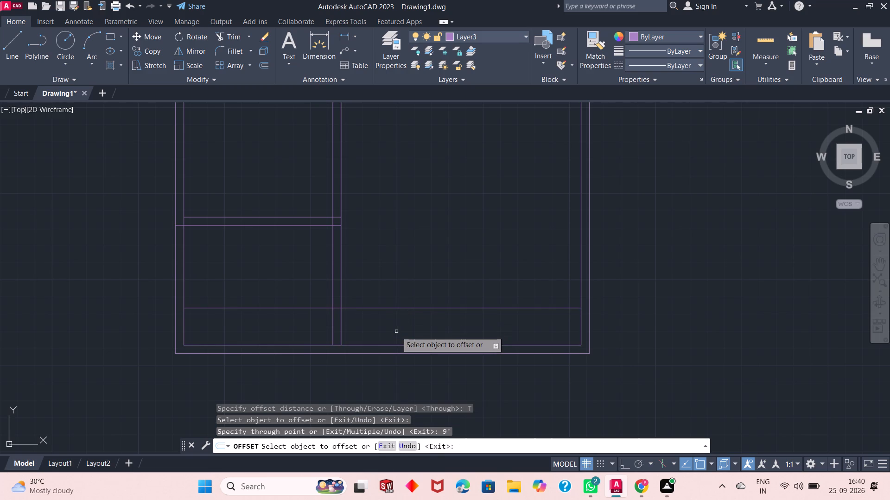
Offset the new horizontal line 2' downward and finish the Offset command.
click(408, 308)
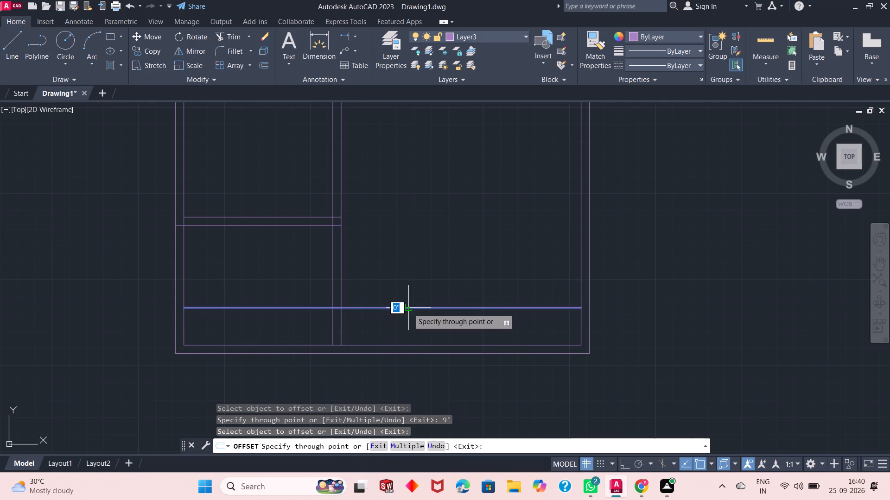
text(2')
key(Return)
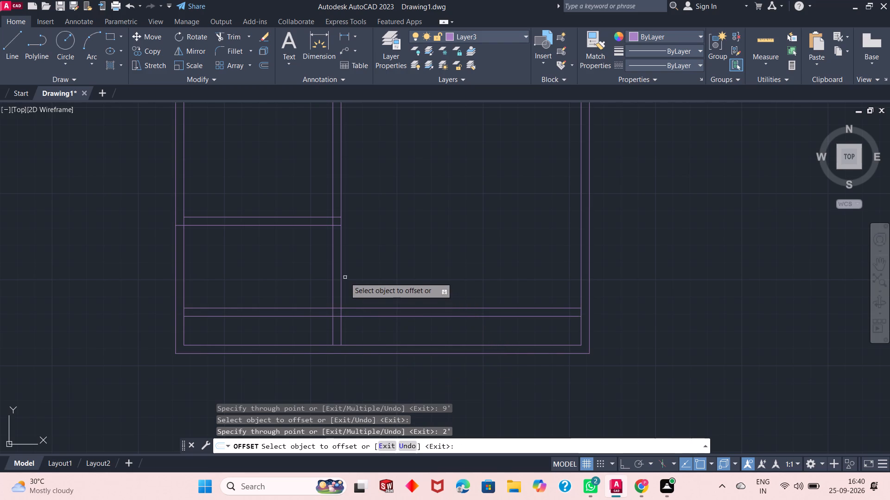
right_click(366, 269)
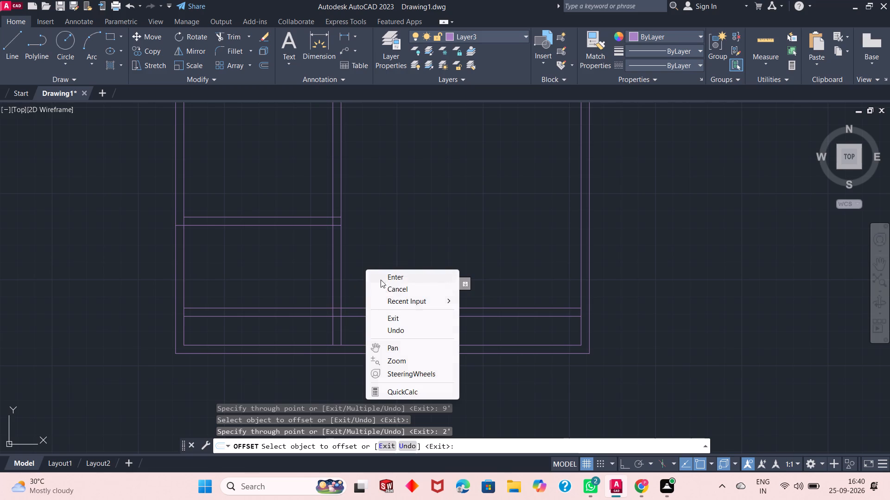
click(397, 280)
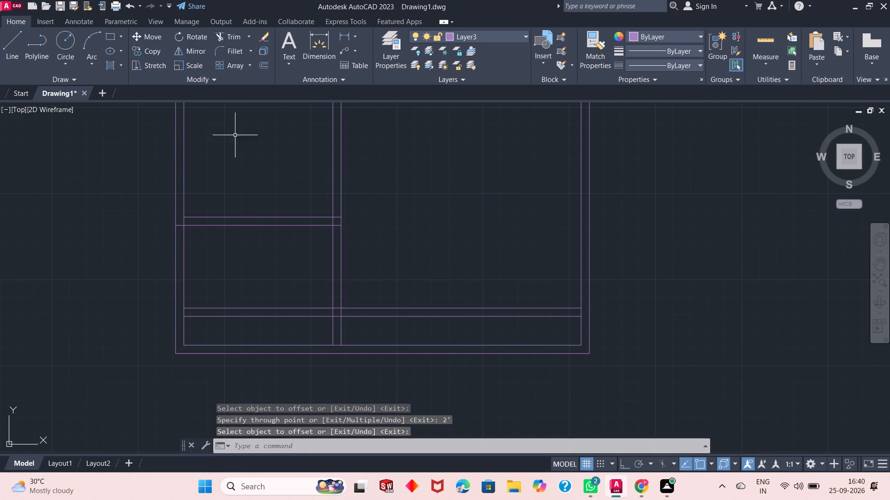
Trim away the left wall below the left room, and the bottom wall and bottom partition lines left of the vertical wall.
click(229, 39)
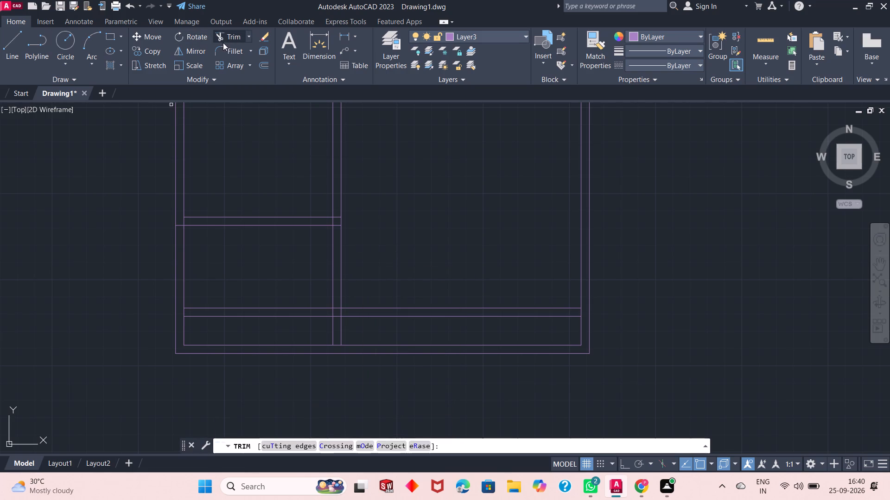
click(215, 267)
click(139, 271)
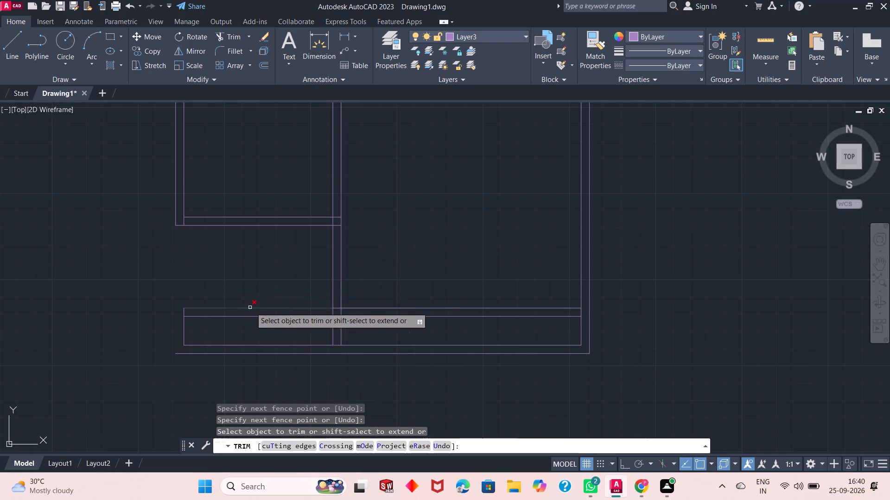
click(283, 280)
click(237, 362)
click(223, 321)
click(152, 328)
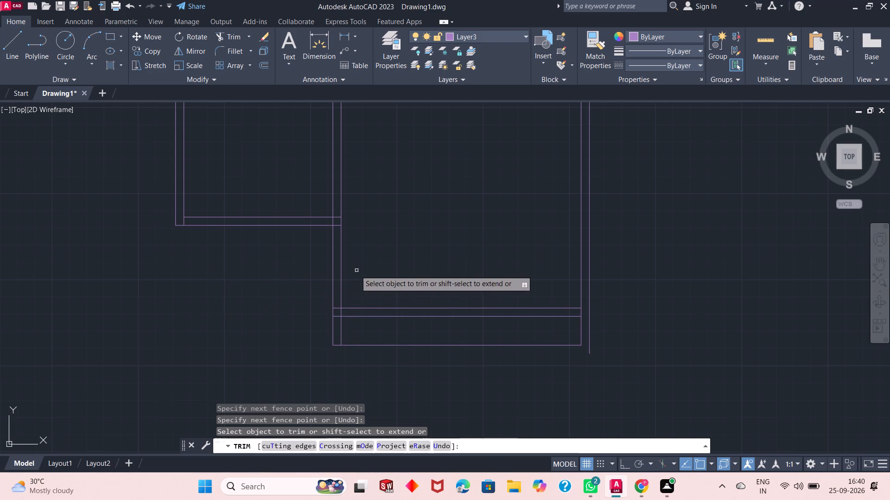
Trim the upper partition line and inner vertical line where they cross inside the wall junction, and finish the Trim command.
scroll(336, 200, down, 2)
scroll(336, 200, up, 7)
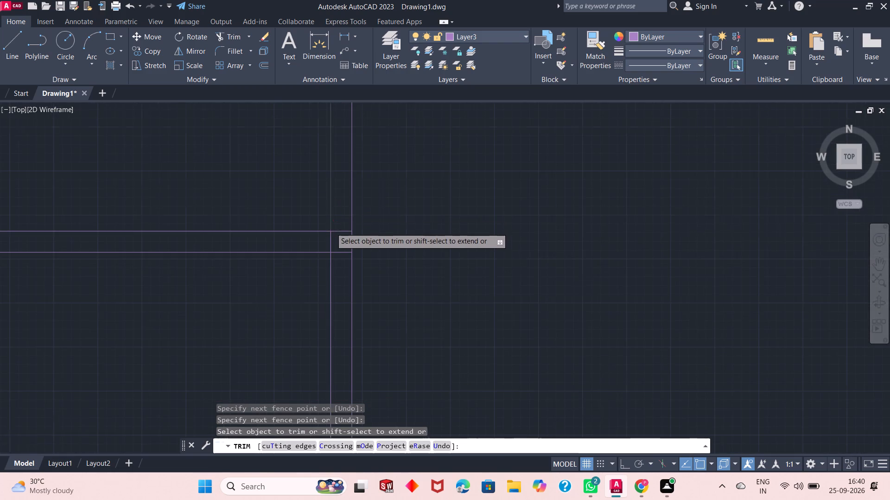
scroll(347, 280, down, 2)
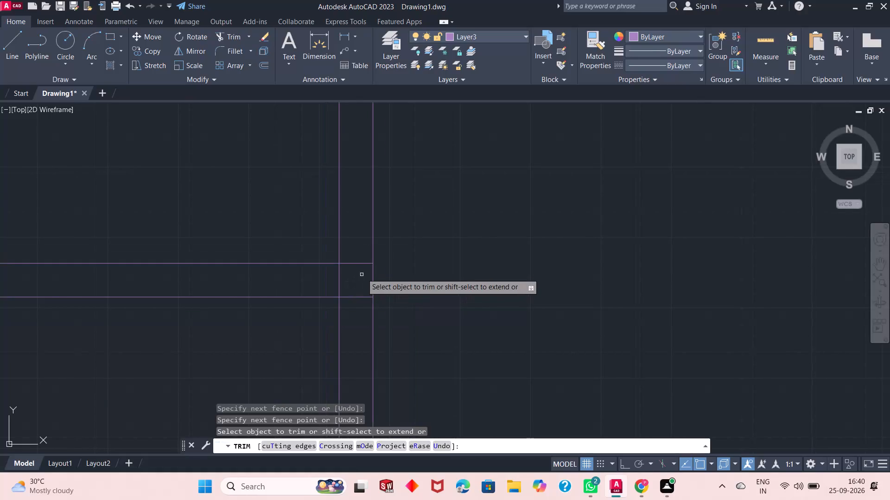
click(359, 252)
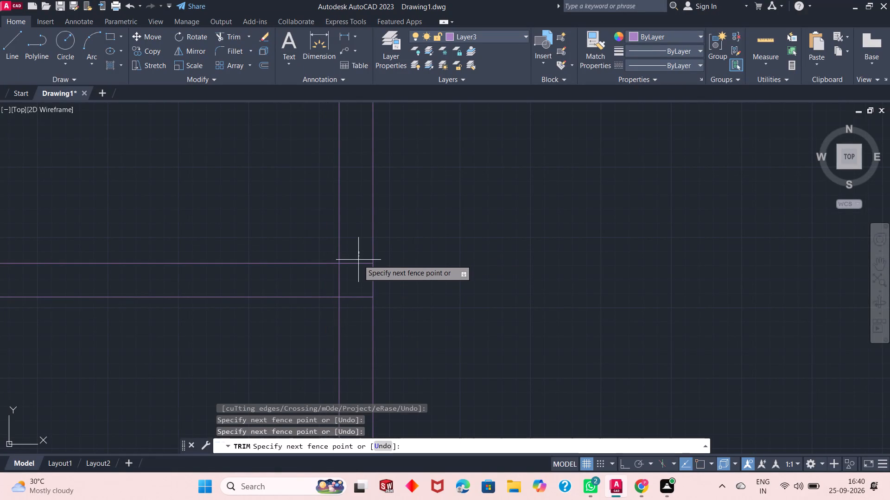
click(358, 265)
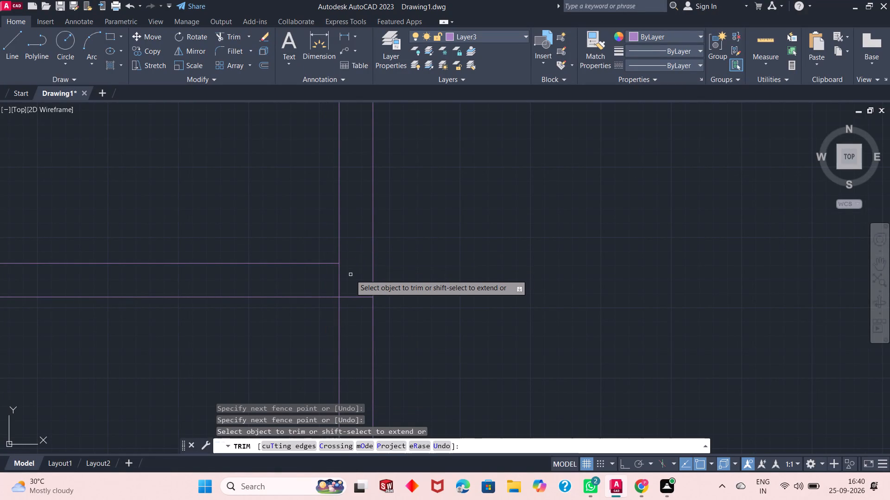
click(350, 275)
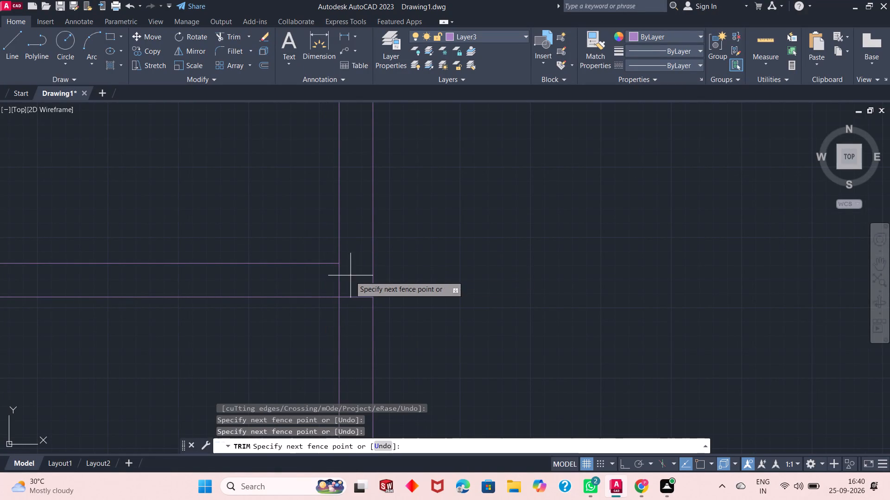
click(329, 281)
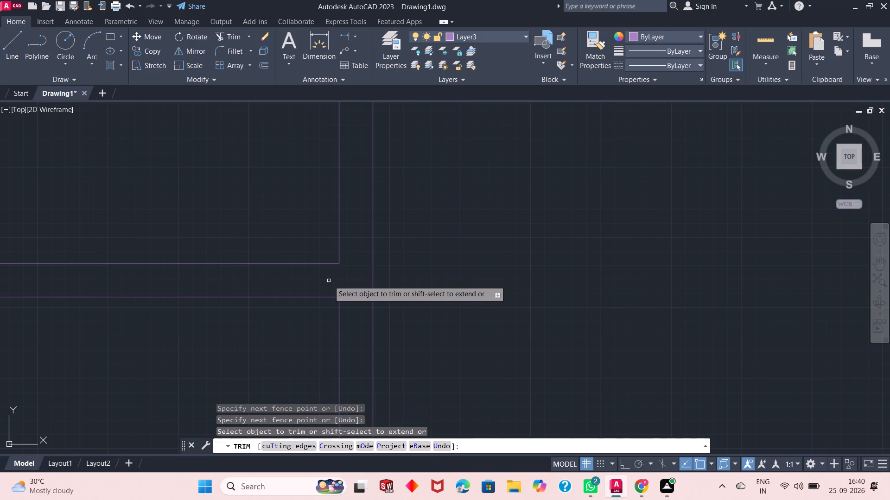
right_click(324, 282)
click(339, 289)
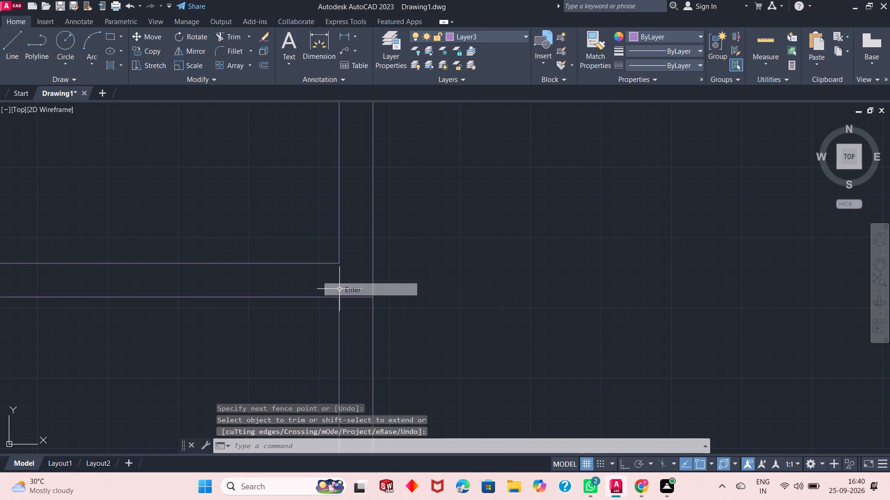
With Ortho on, draw a 1' by 1' square inside the left room's lower corner by the vertical wall, starting at the wall corner.
click(2, 48)
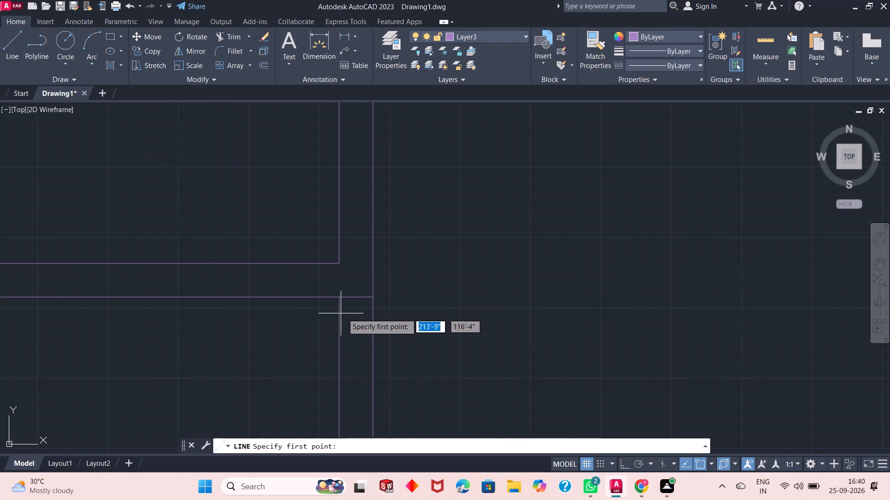
click(340, 262)
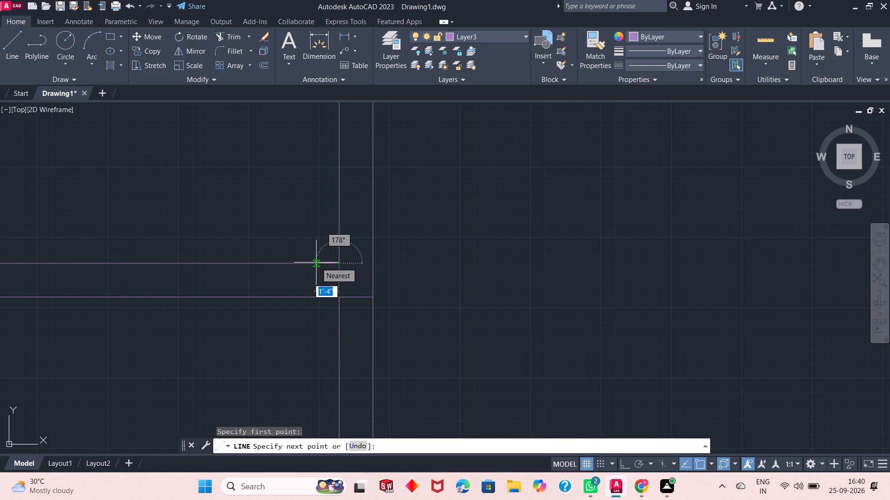
text(2')
key(Return)
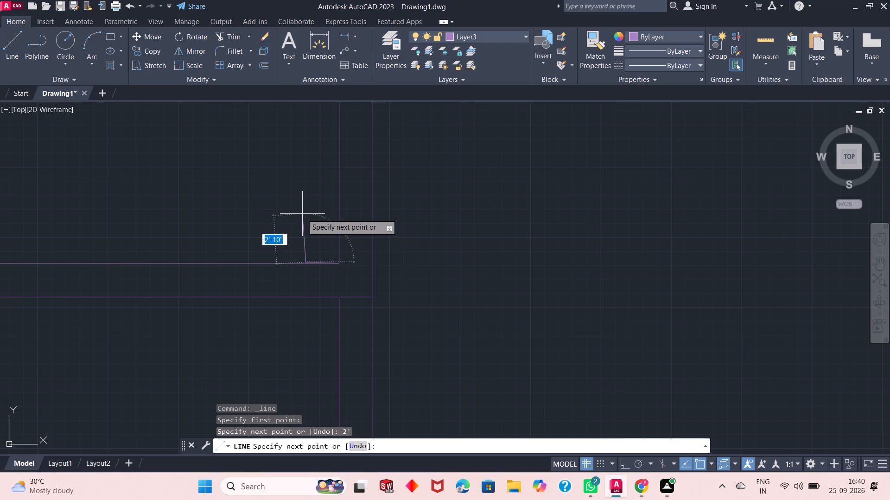
key(ctrl+z)
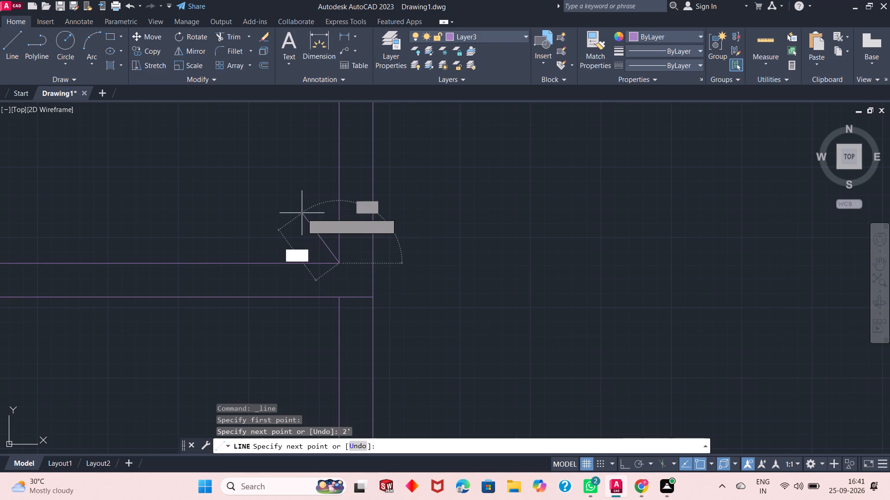
key(F8)
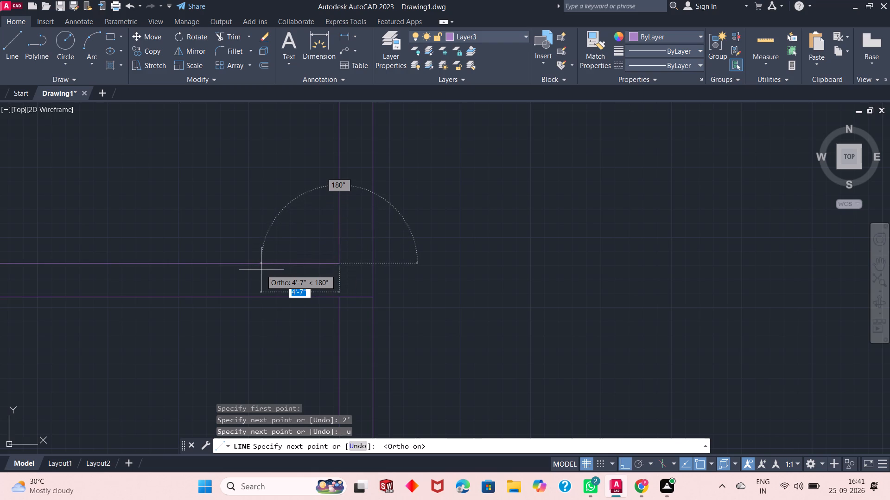
text(2')
key(Return)
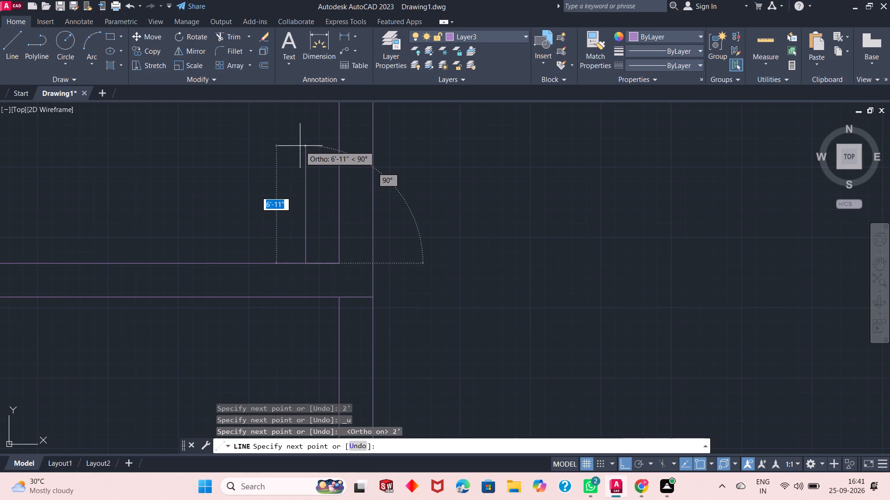
key(ctrl+z)
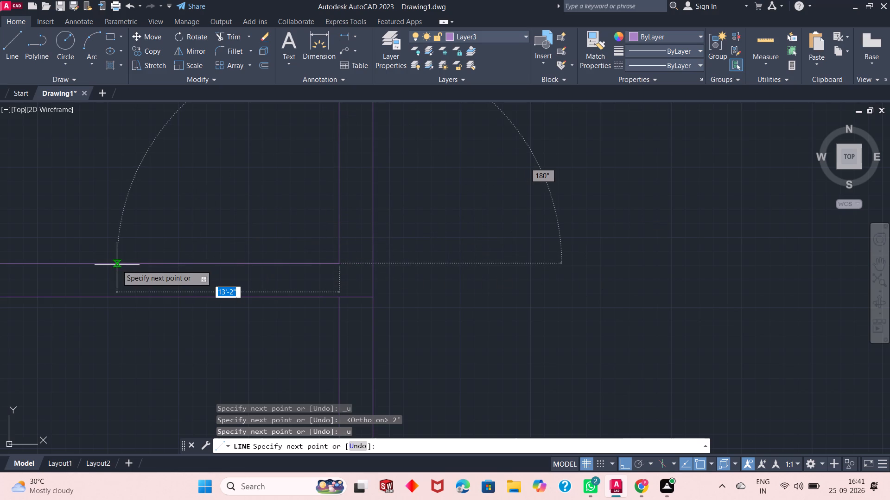
text(1')
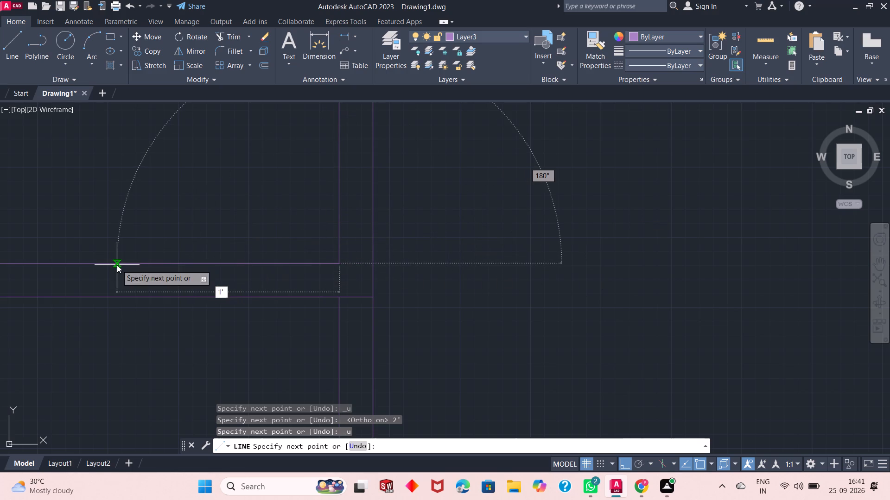
key(Return)
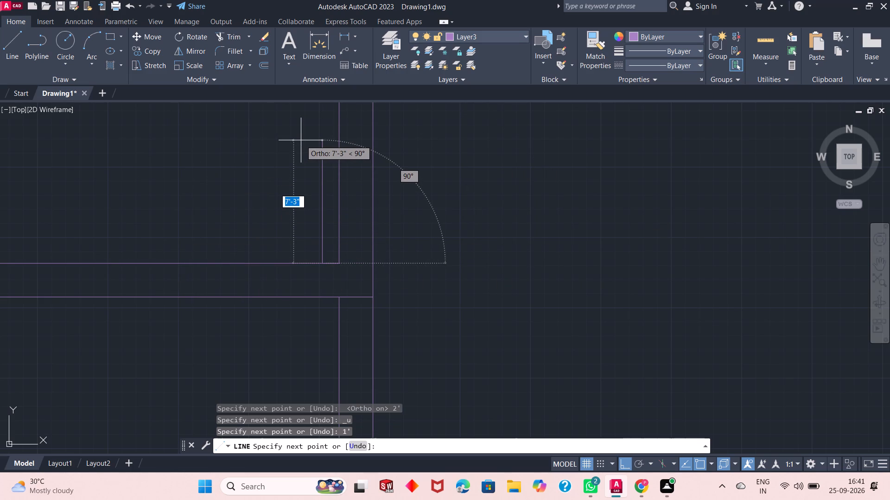
text(1')
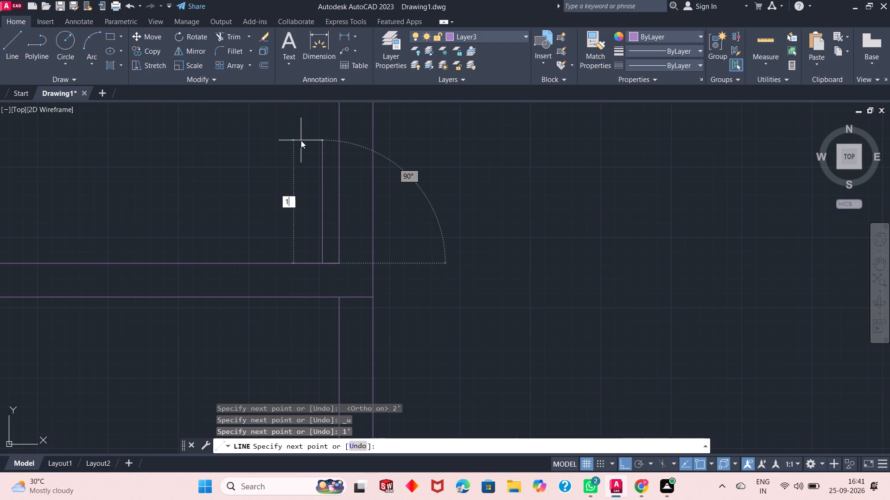
key(Return)
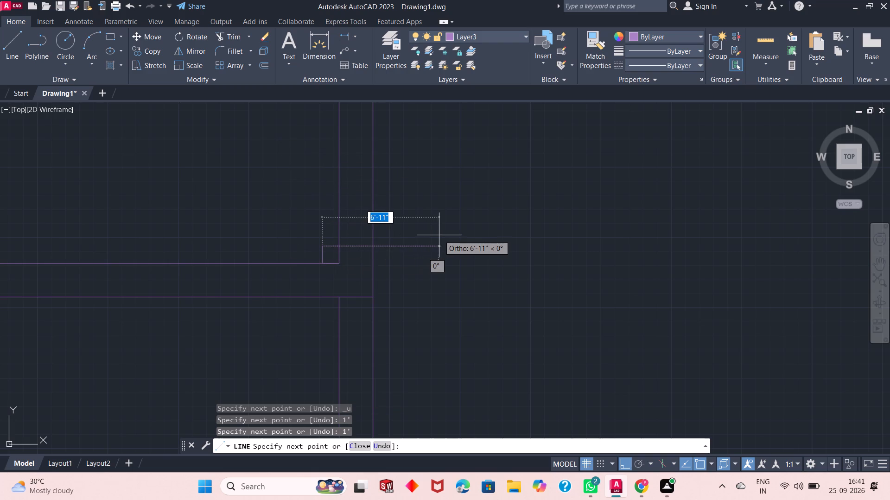
text(1')
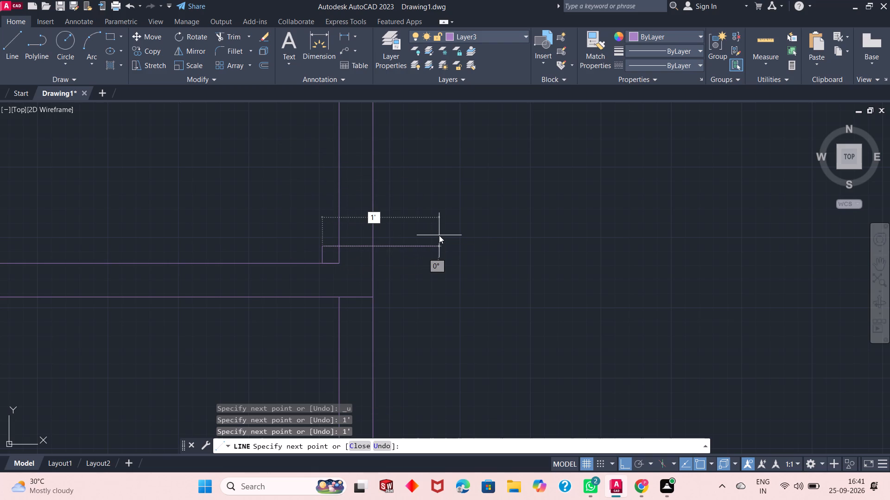
key(Return)
key(Return)
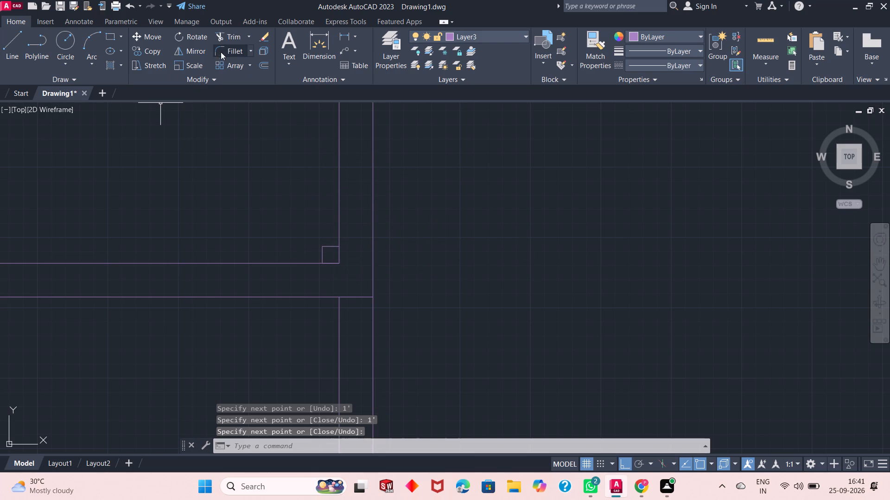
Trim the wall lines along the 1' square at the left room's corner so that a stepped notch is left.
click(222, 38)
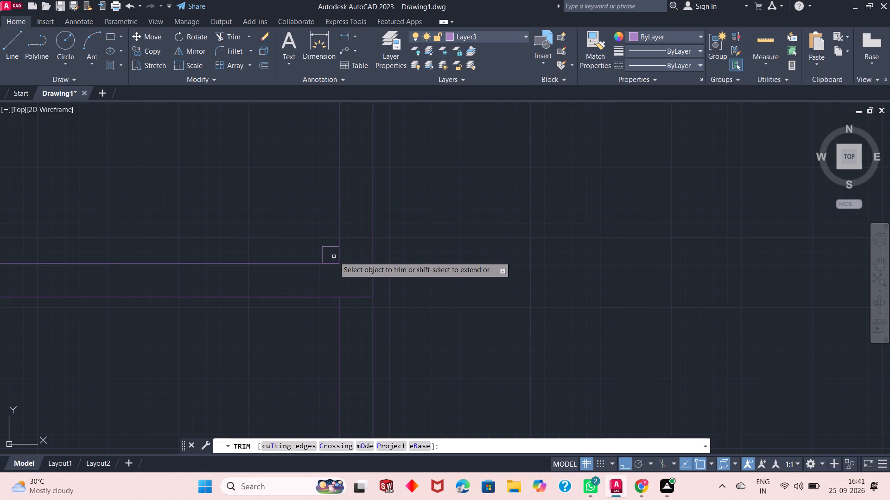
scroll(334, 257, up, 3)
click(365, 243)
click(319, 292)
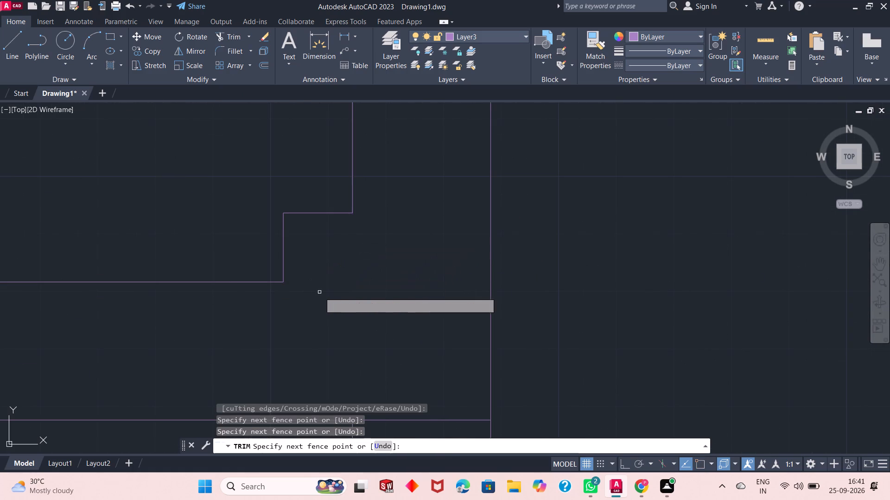
Examine the notched corner and the surrounding walls, and finish the Trim command.
scroll(296, 254, down, 2)
scroll(261, 131, down, 1)
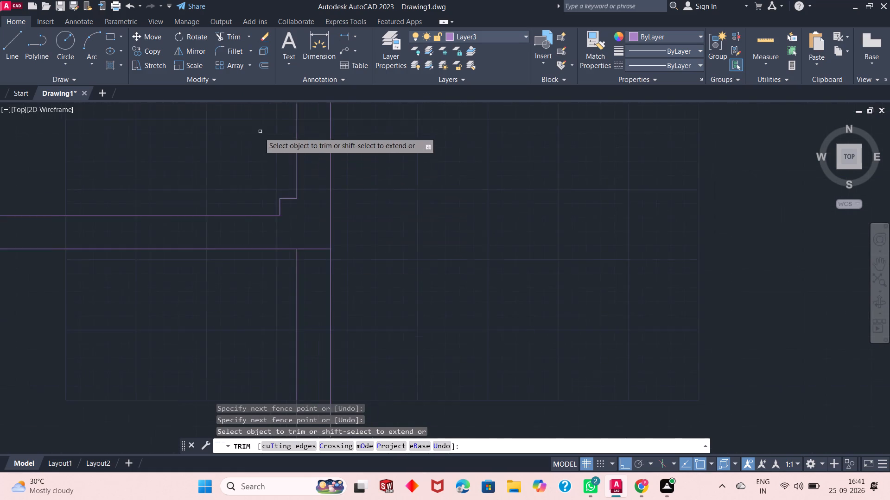
scroll(259, 137, down, 1)
scroll(296, 261, down, 2)
scroll(280, 232, up, 2)
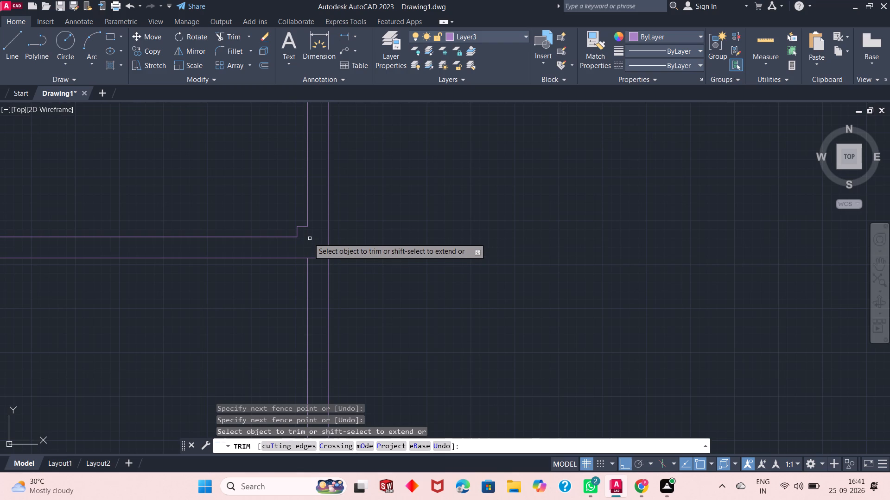
scroll(304, 237, up, 1)
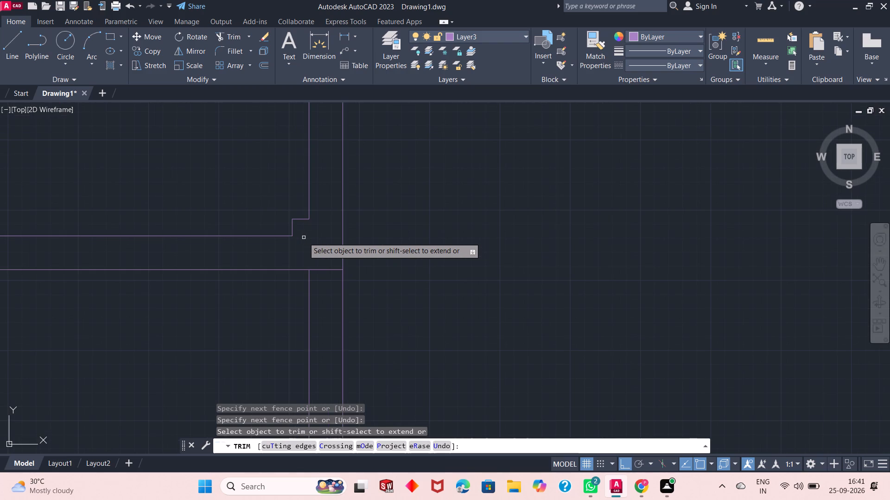
scroll(304, 237, up, 3)
scroll(304, 237, down, 2)
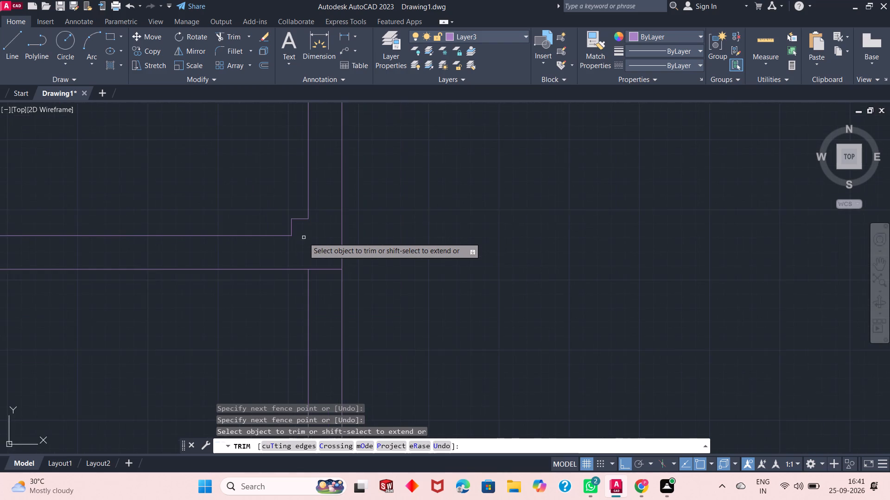
scroll(304, 237, down, 3)
scroll(304, 237, up, 1)
scroll(304, 237, down, 1)
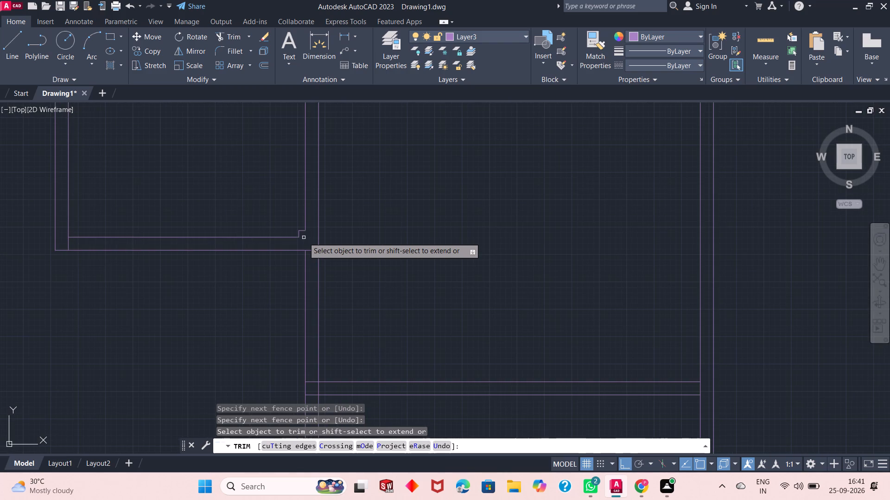
right_click(131, 283)
click(149, 288)
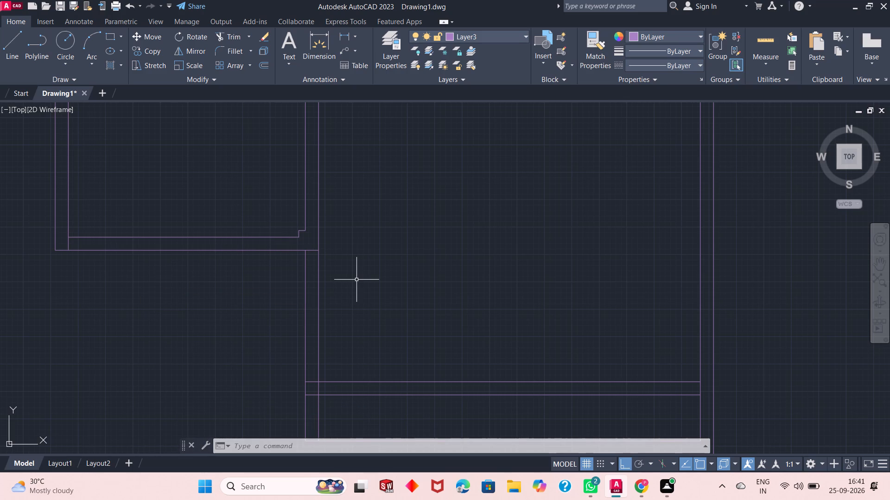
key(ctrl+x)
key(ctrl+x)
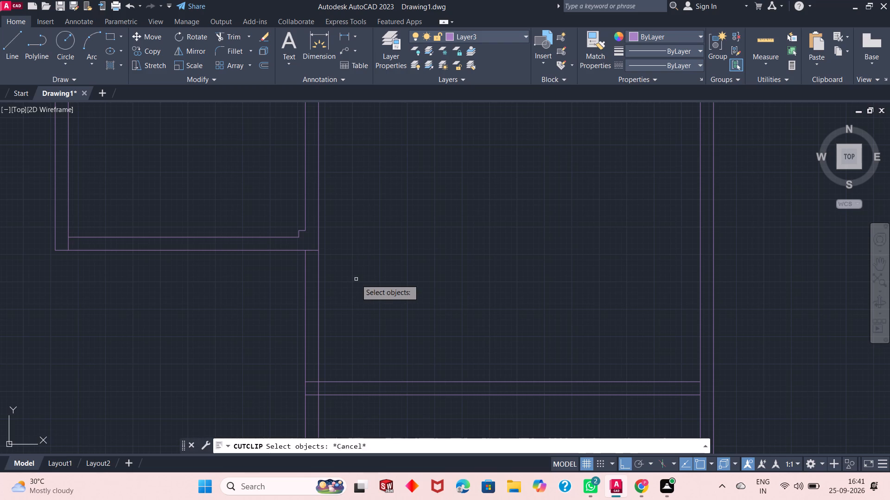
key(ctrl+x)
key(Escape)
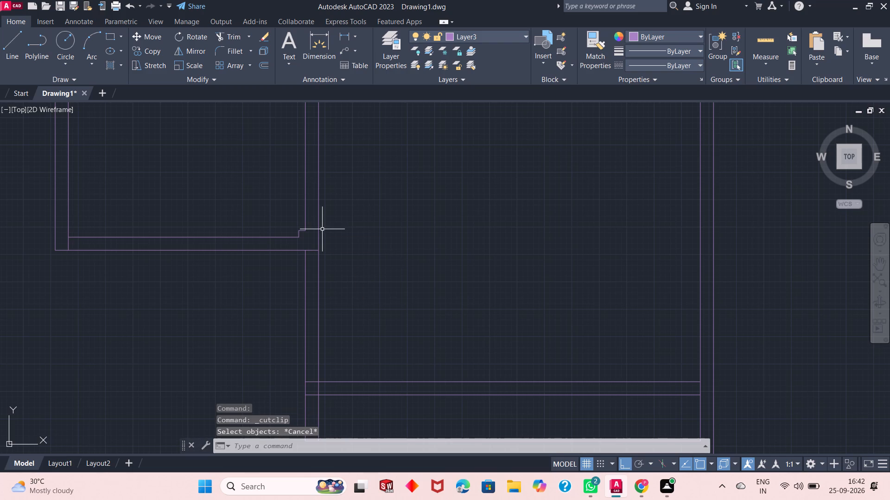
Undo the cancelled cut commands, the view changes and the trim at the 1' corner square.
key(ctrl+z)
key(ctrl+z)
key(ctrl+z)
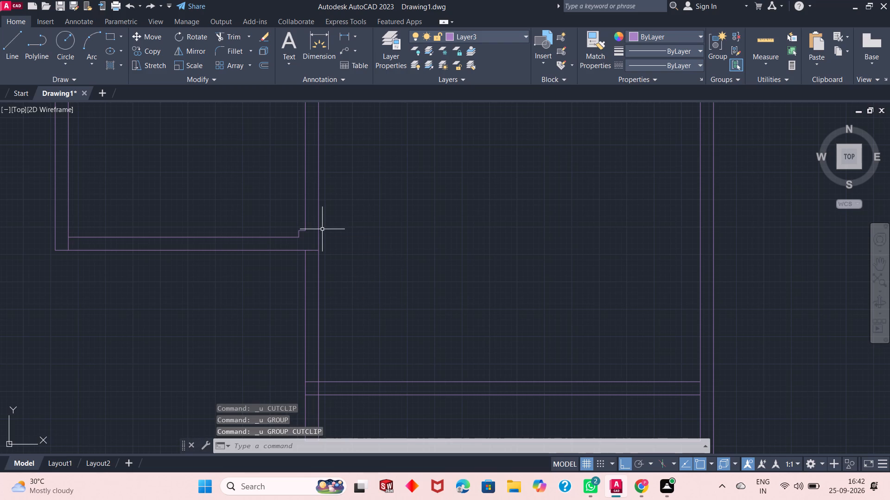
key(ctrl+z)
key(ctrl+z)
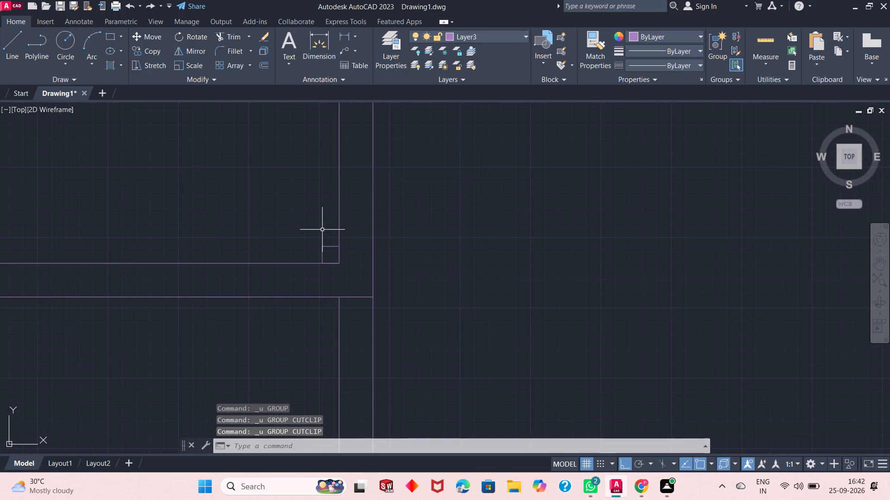
Undo the 1' by 1' square at the left room's lower corner.
key(ctrl+z)
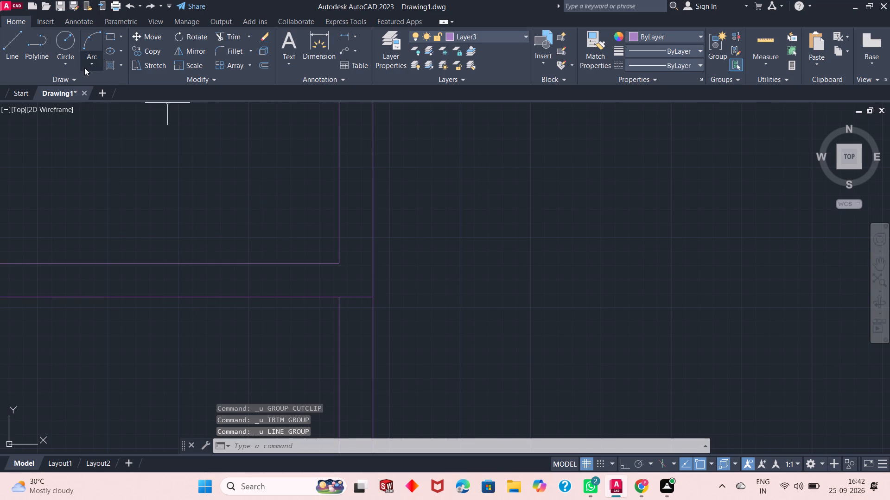
With Ortho on, draw a 2' by 2' square inside the left room's lower corner by the vertical wall, starting at the wall corner.
click(14, 53)
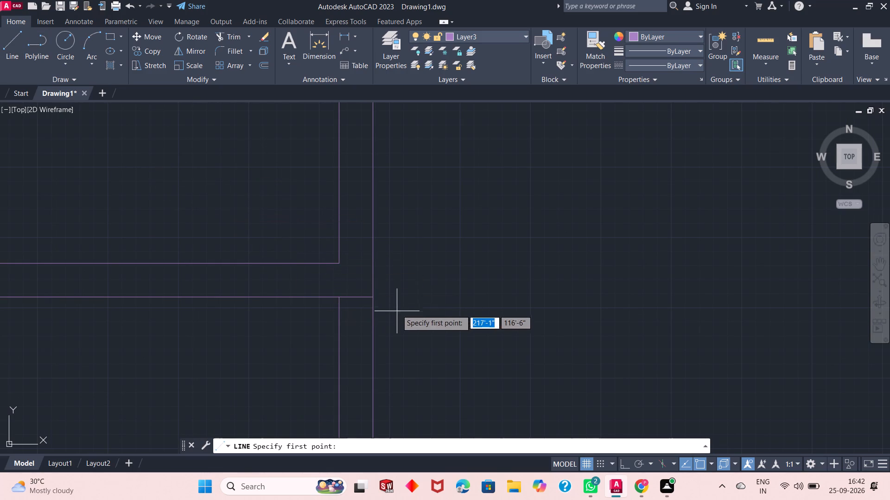
click(340, 263)
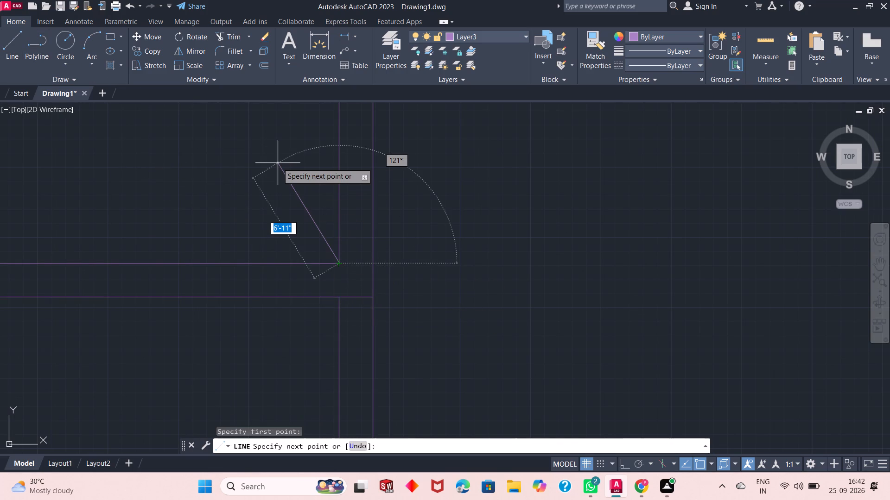
key(F8)
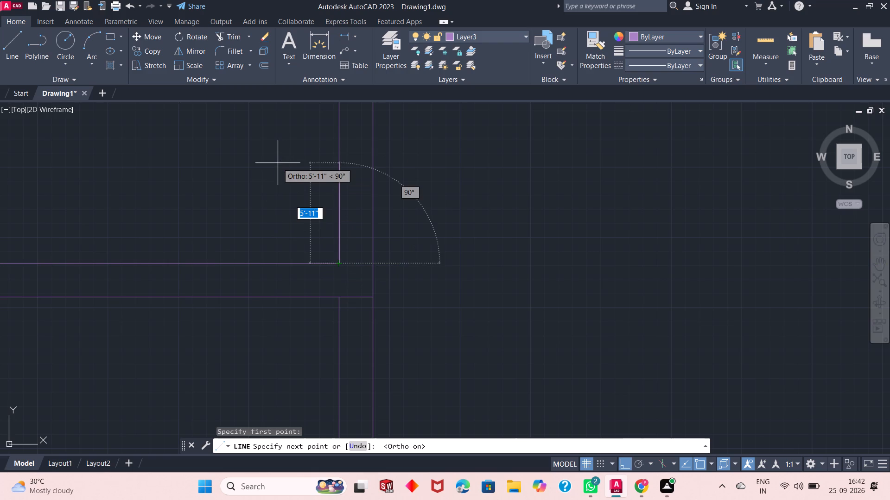
text(2')
key(Return)
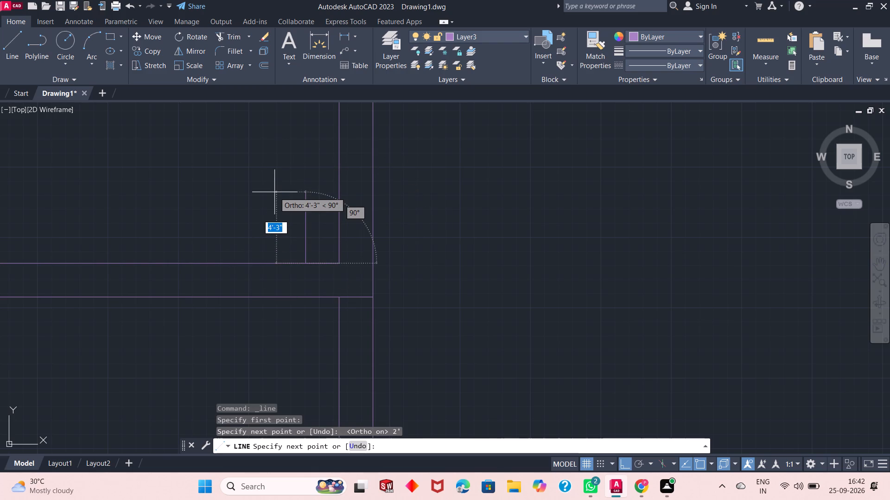
key(2)
key(apostrophe)
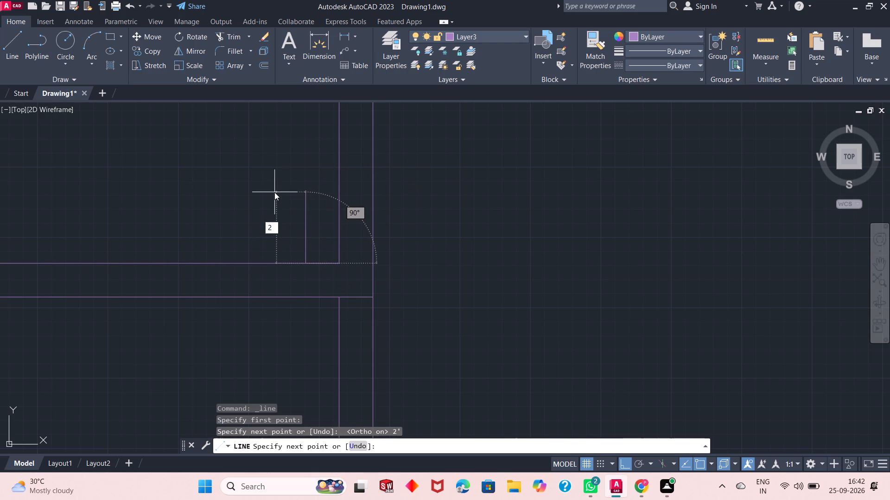
key(Return)
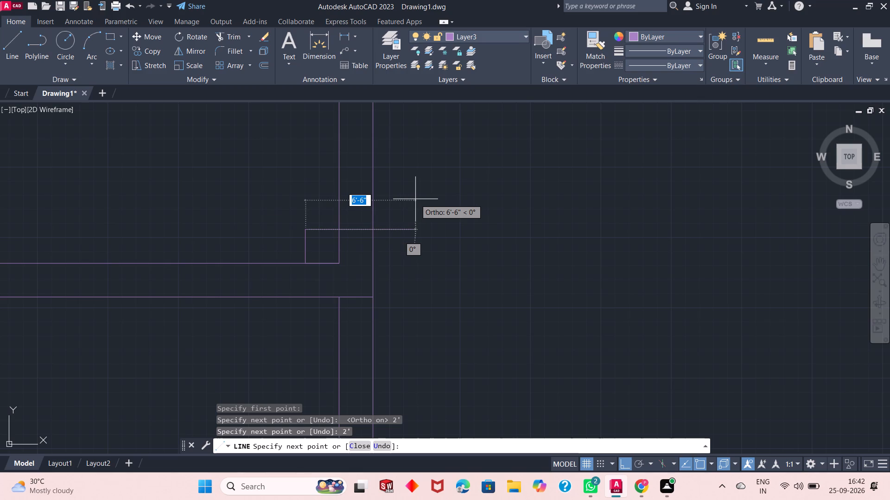
text(2')
key(Return)
right_click(415, 199)
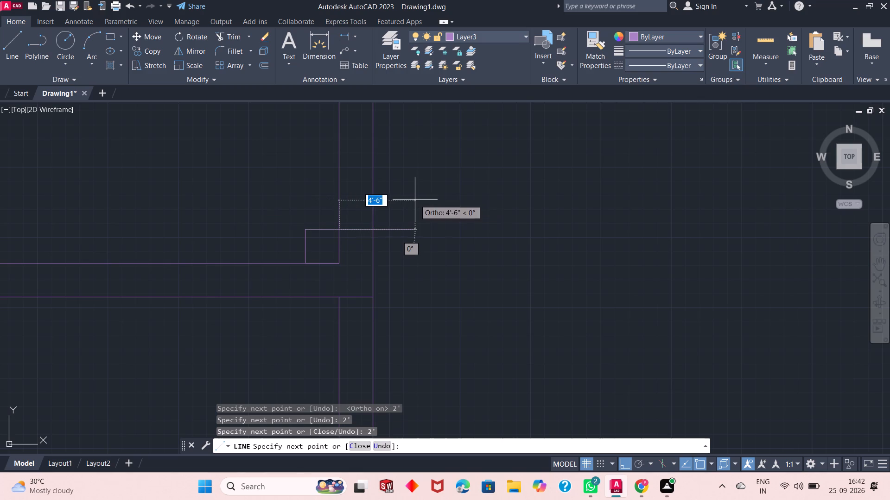
click(432, 207)
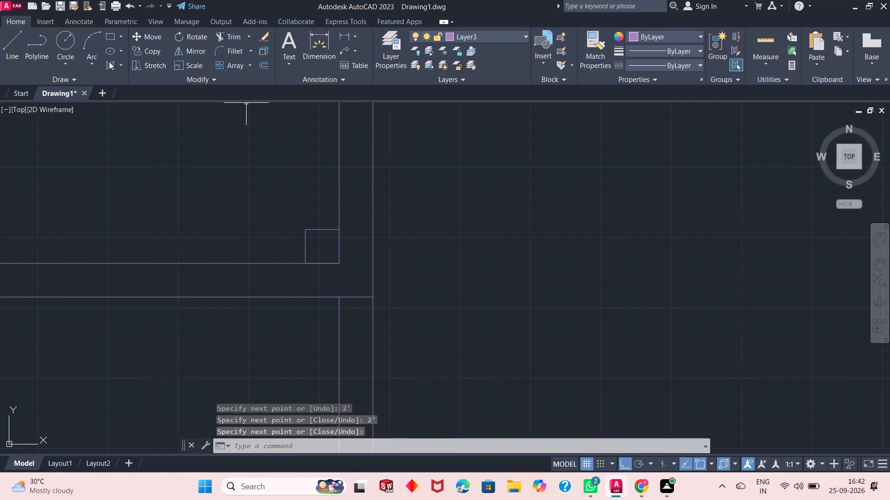
Trim the wall lines along the 2' square at the left room's corner so that a stepped notch is left.
click(234, 39)
click(348, 244)
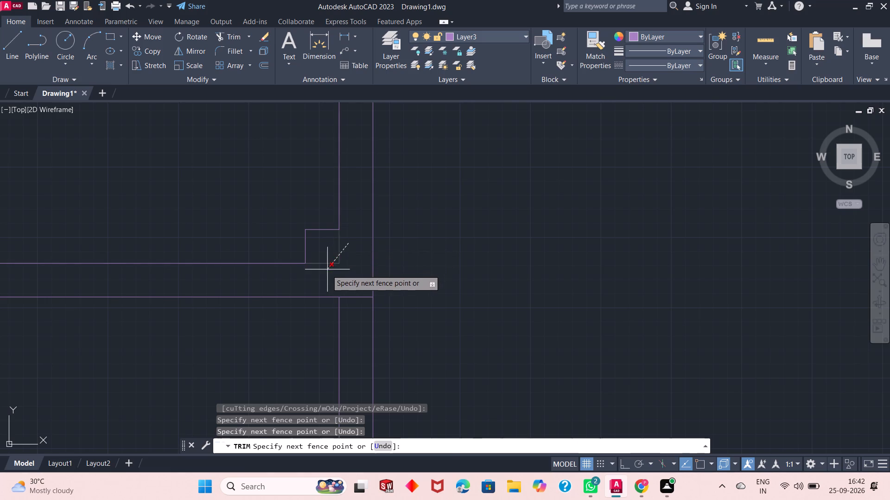
click(326, 271)
right_click(315, 258)
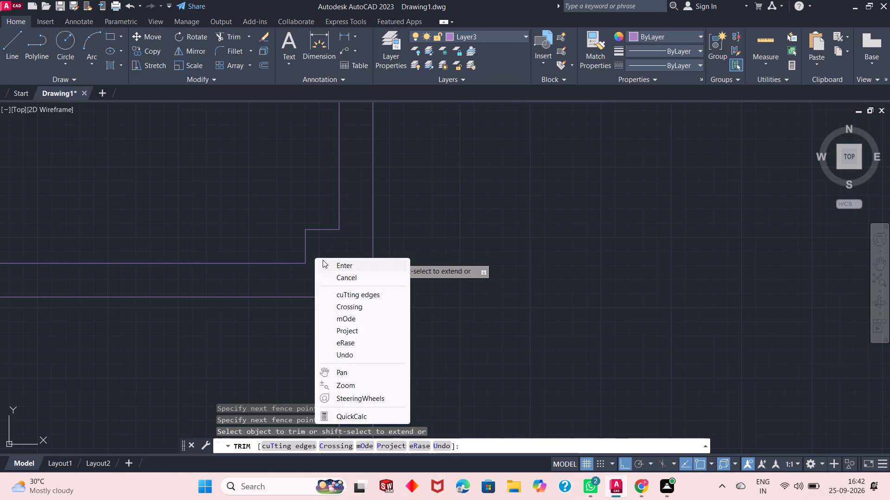
click(328, 264)
Examine the notched corner and the surrounding walls of the floor plan.
scroll(318, 266, down, 3)
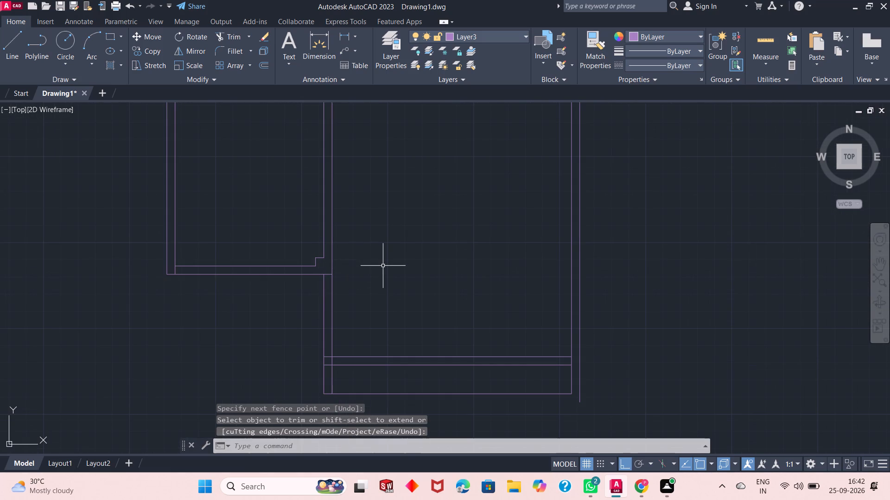
scroll(376, 266, down, 1)
scroll(376, 266, up, 1)
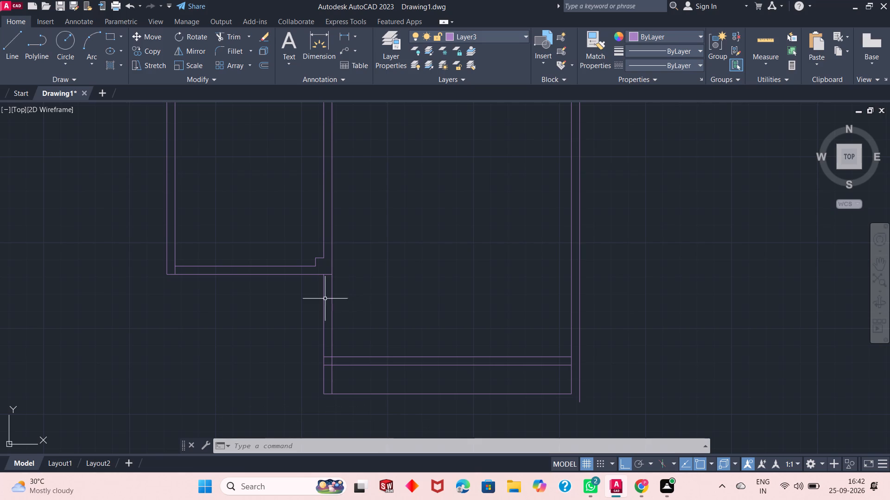
scroll(316, 299, down, 1)
scroll(331, 271, up, 2)
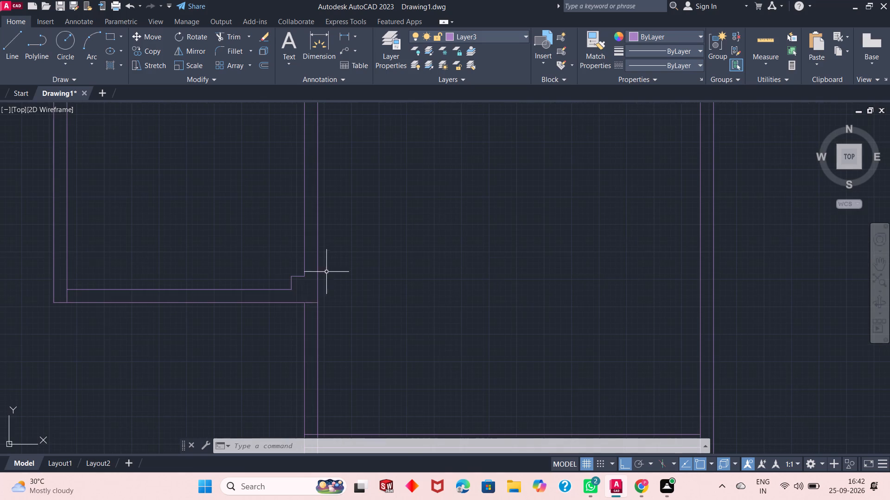
scroll(258, 250, down, 3)
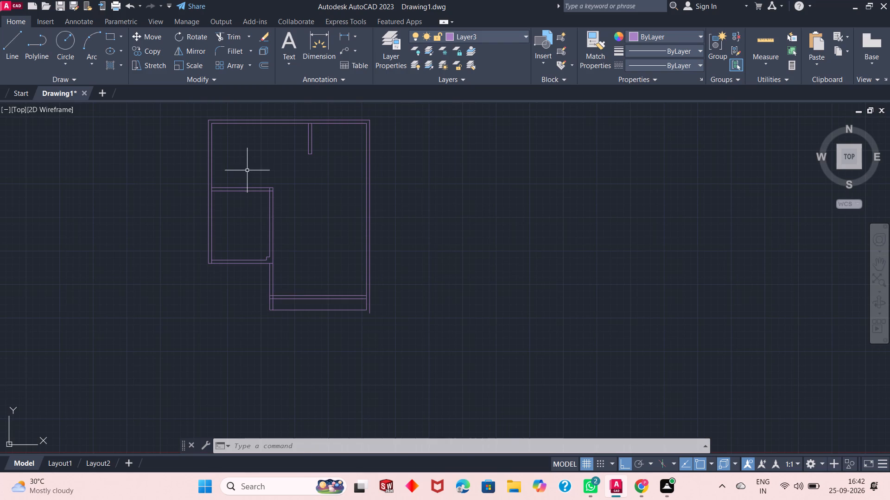
scroll(247, 170, down, 1)
Offset the inner line of the left room's top wall 3' into the room, and offset the new line another 3'.
scroll(247, 170, up, 3)
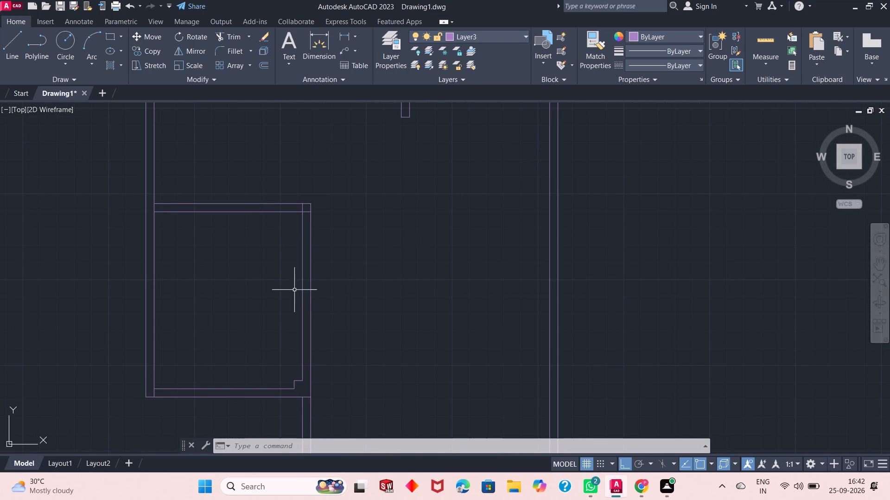
scroll(298, 206, up, 1)
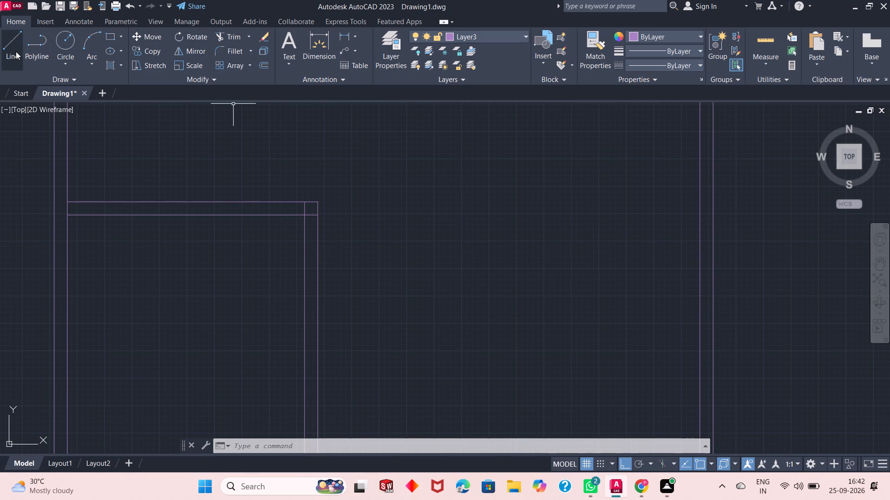
click(260, 66)
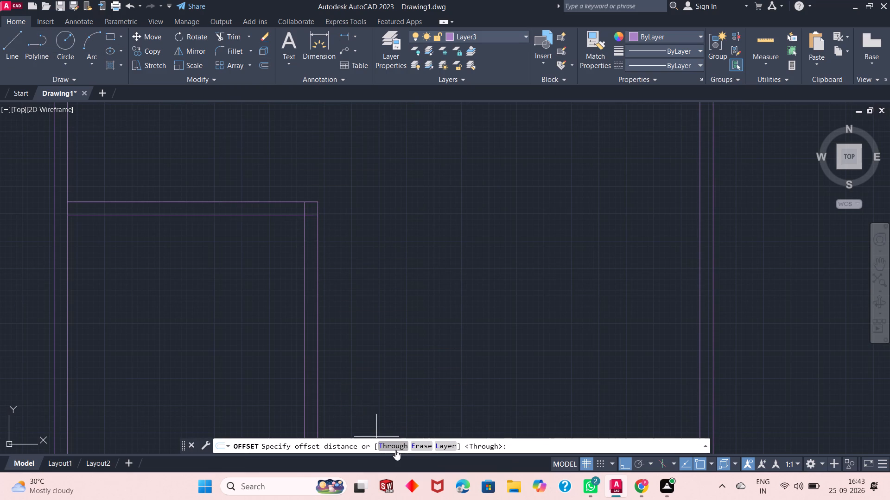
click(395, 450)
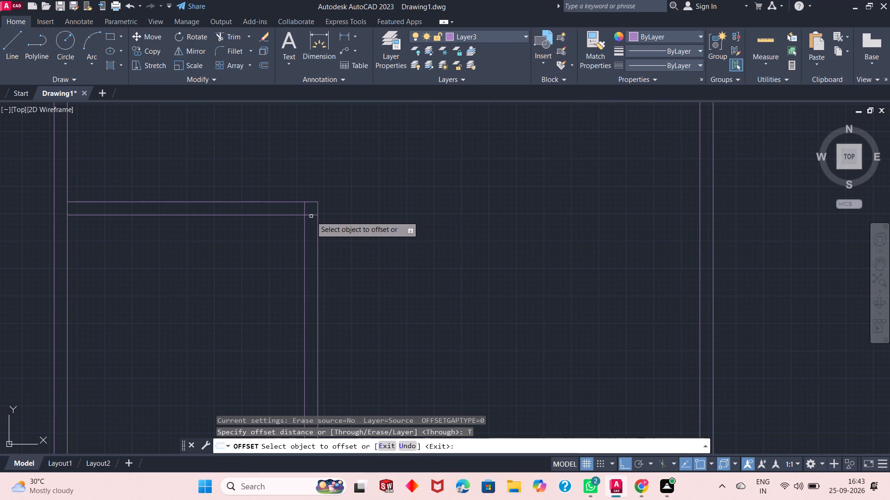
click(311, 216)
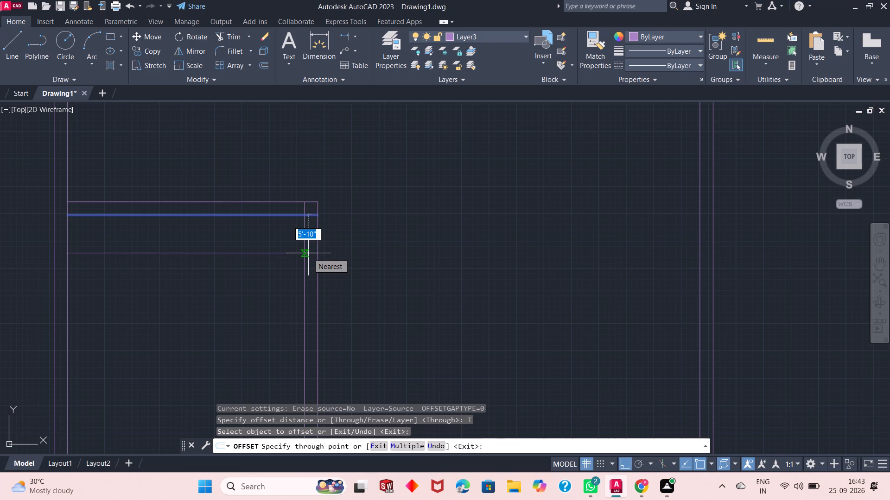
key(3)
key(apostrophe)
key(Return)
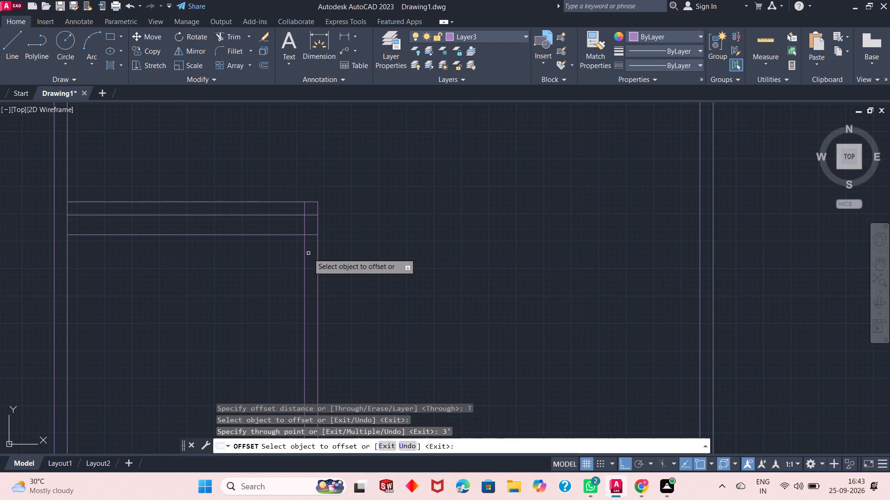
click(285, 236)
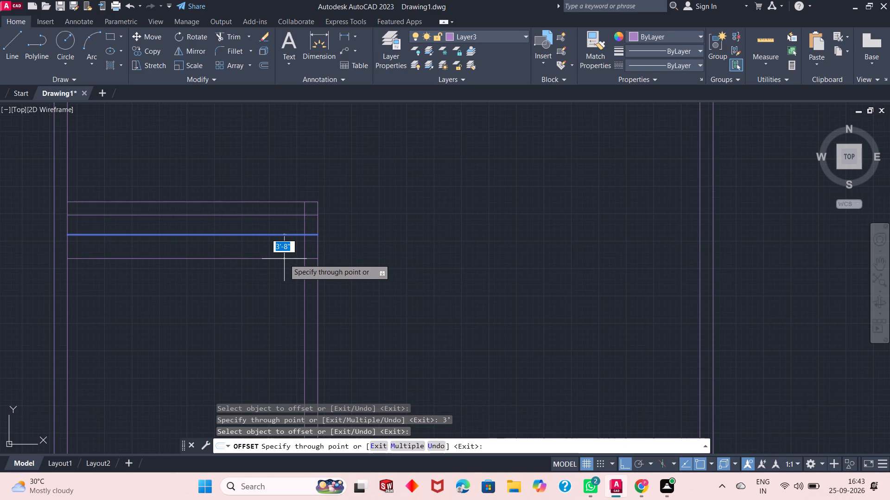
text(3')
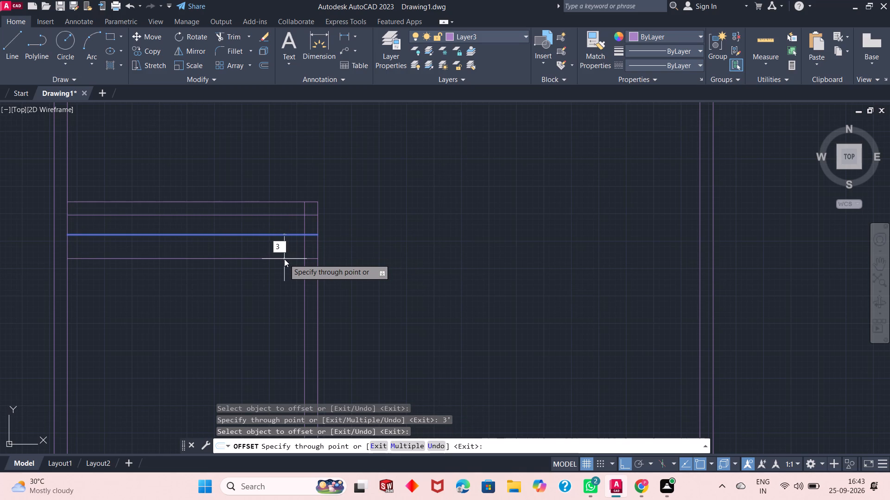
key(Return)
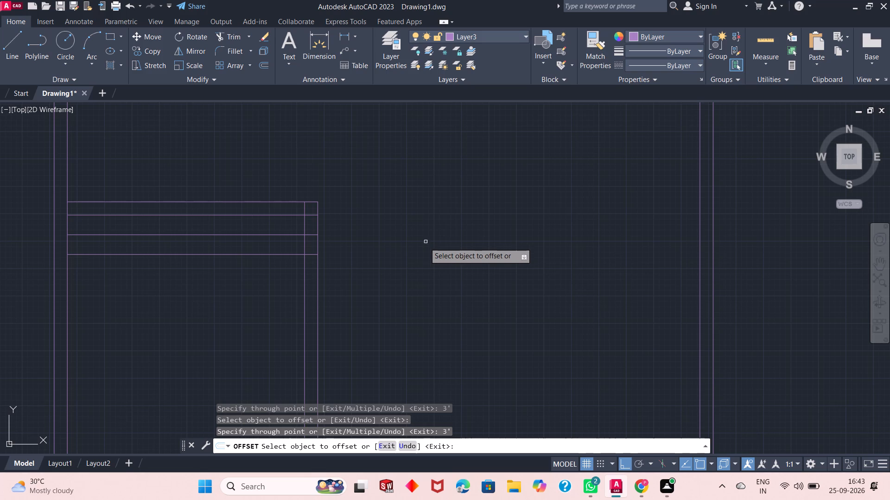
right_click(340, 249)
click(369, 258)
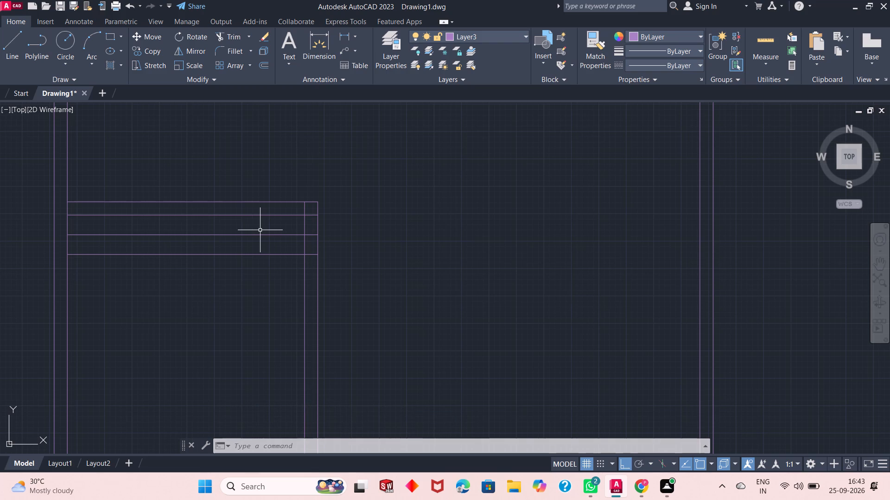
Trim the two offset lines and the inner line of the left room's right wall, leaving a jamb 6' below the top wall.
scroll(292, 252, up, 1)
scroll(291, 252, down, 1)
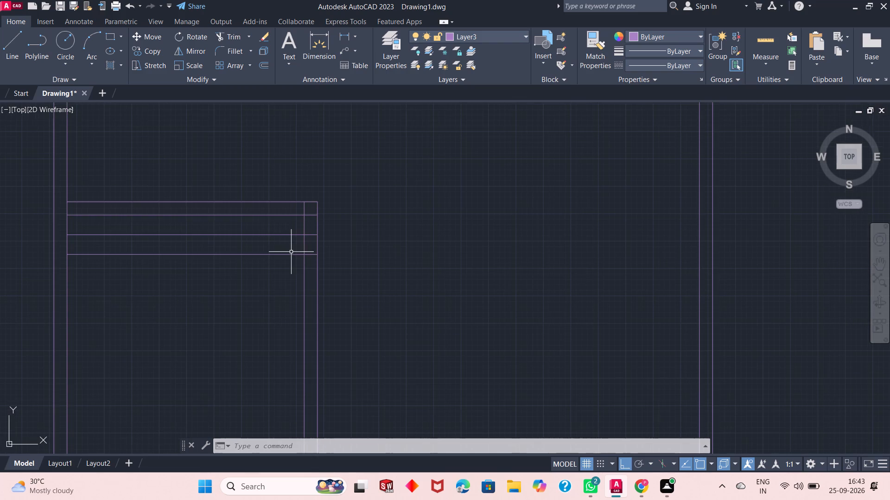
scroll(291, 252, down, 1)
scroll(257, 229, up, 1)
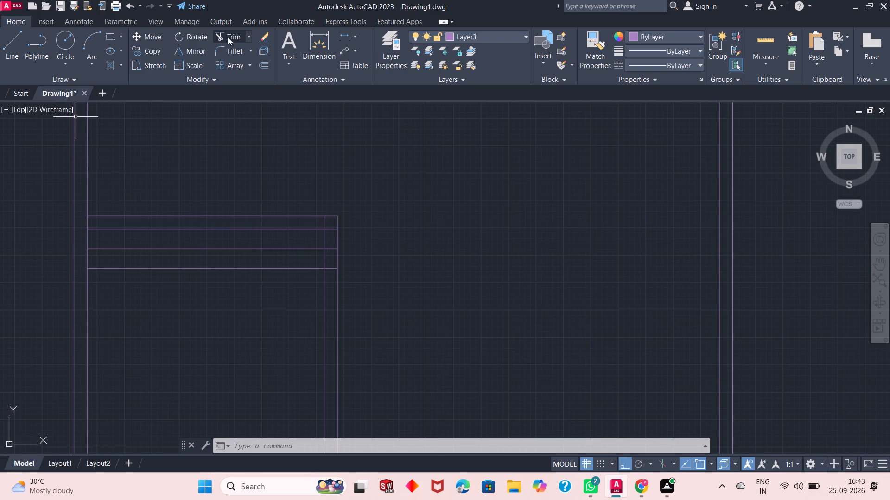
click(234, 38)
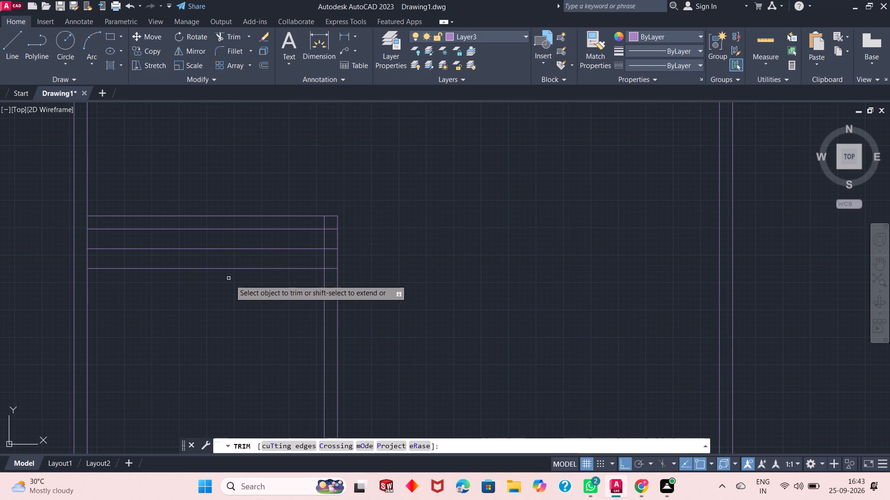
click(263, 249)
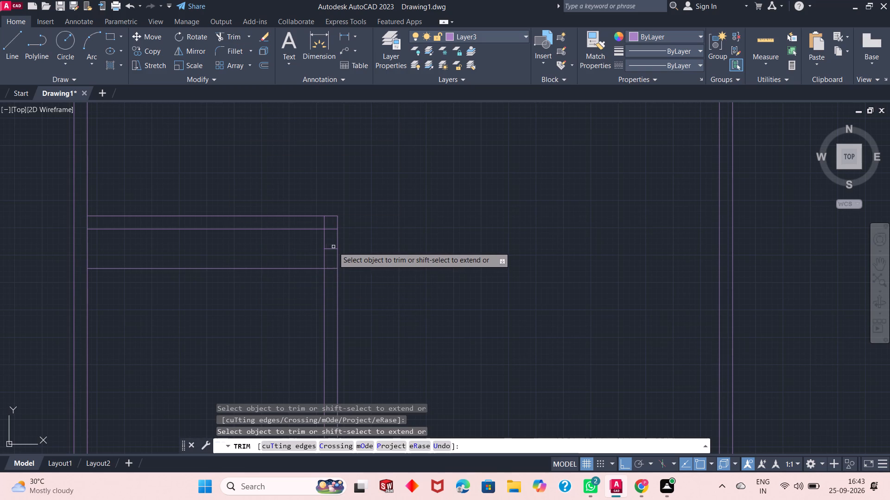
click(334, 250)
click(332, 250)
click(318, 251)
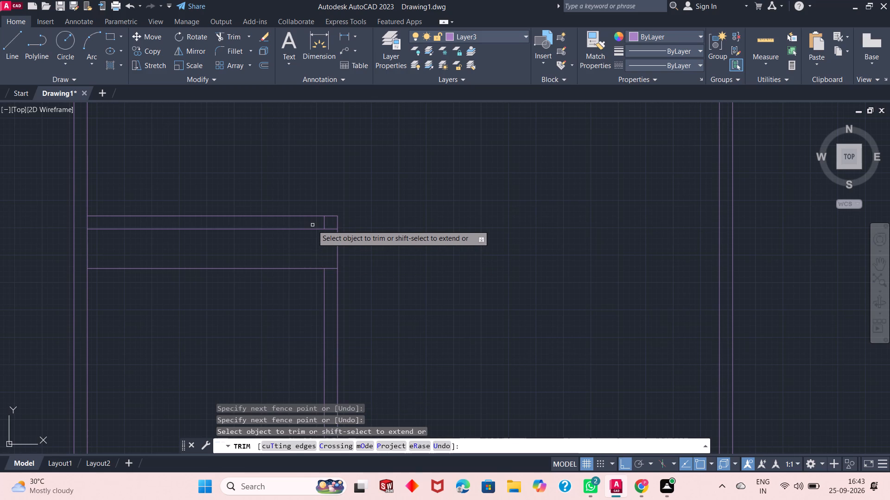
click(331, 227)
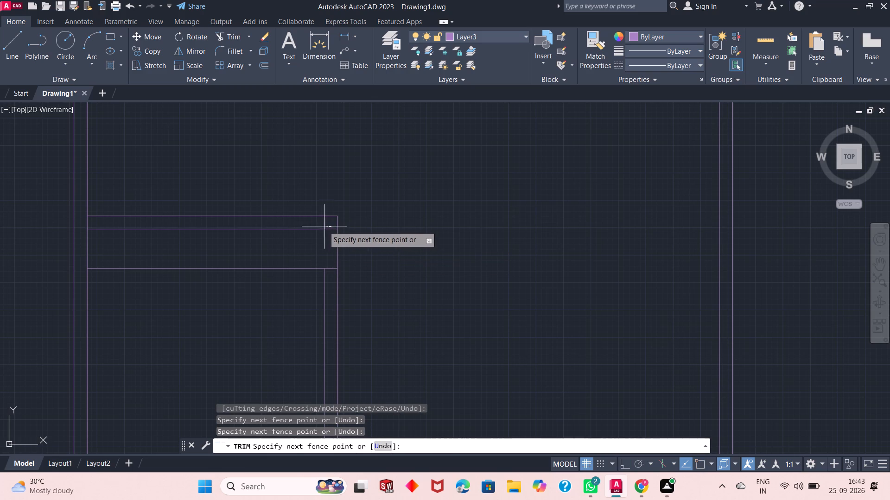
click(312, 226)
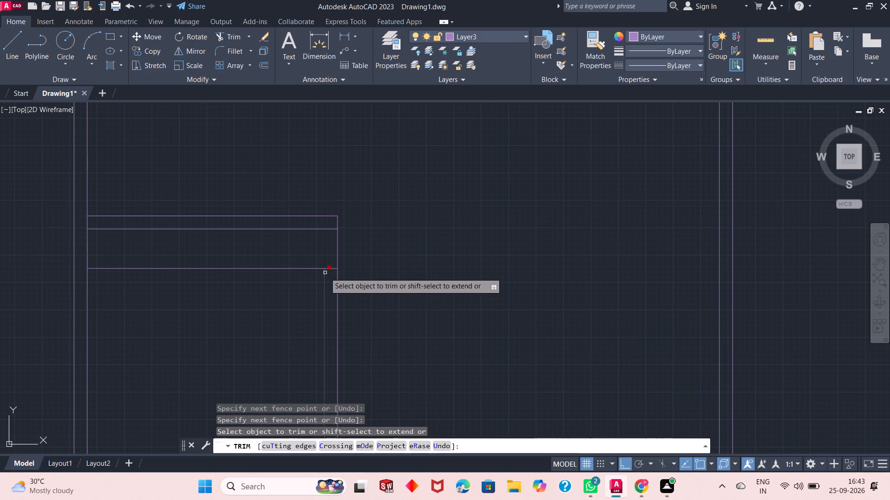
click(309, 267)
Trim the inner line of the left exterior wall where it crosses the left room's top and bottom walls.
scroll(293, 224, down, 2)
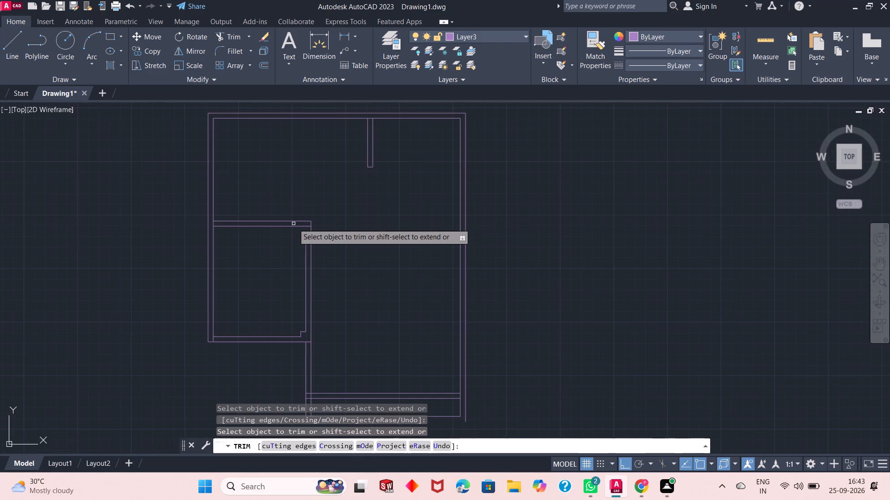
scroll(285, 248, up, 1)
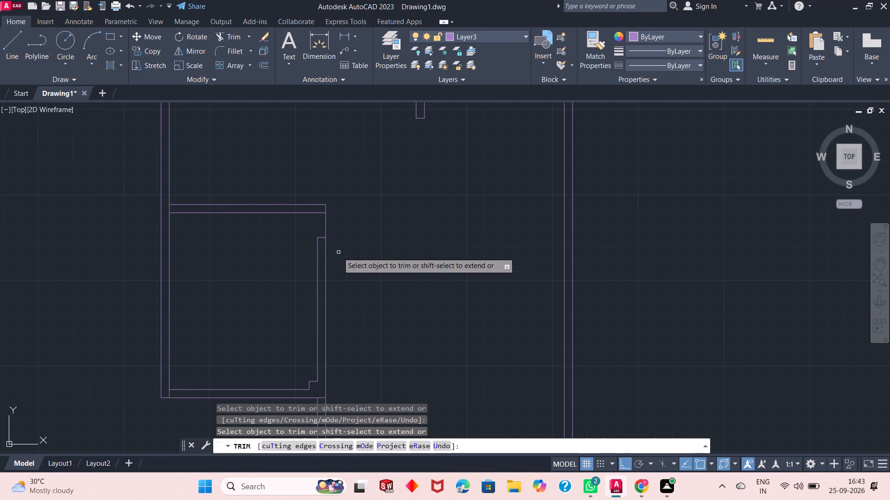
scroll(292, 230, up, 1)
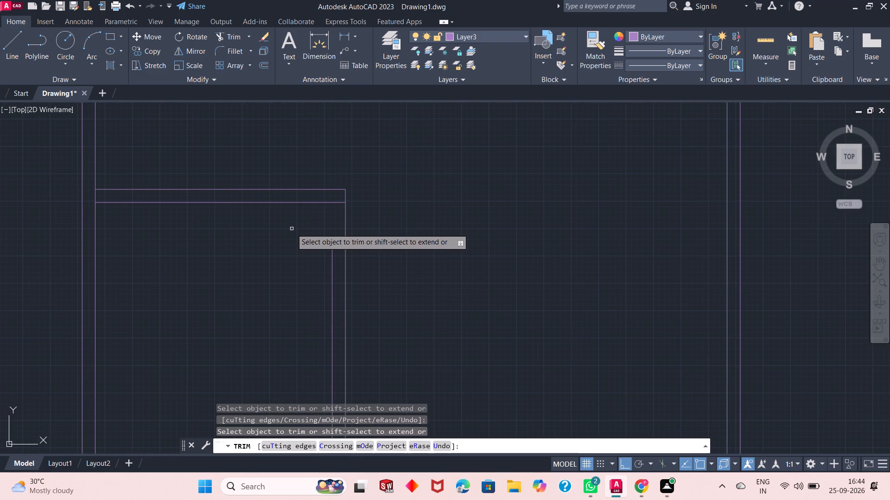
scroll(291, 228, down, 2)
scroll(289, 261, up, 1)
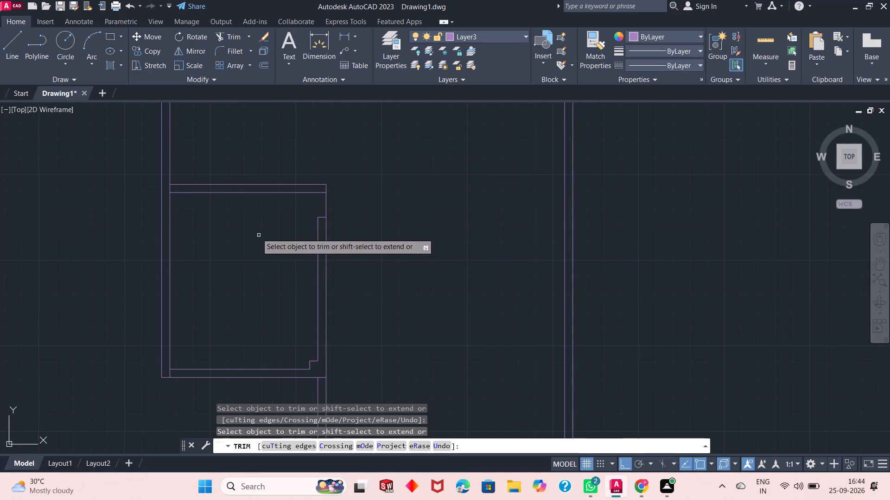
right_click(233, 225)
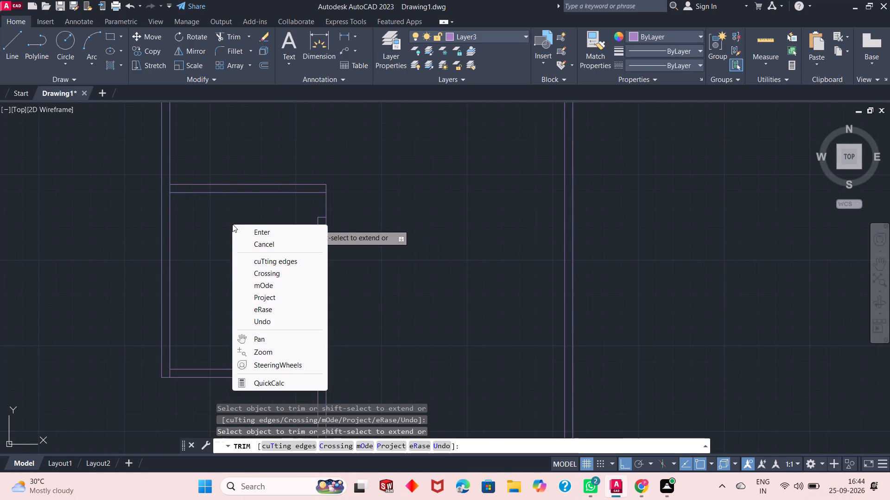
click(214, 227)
click(199, 223)
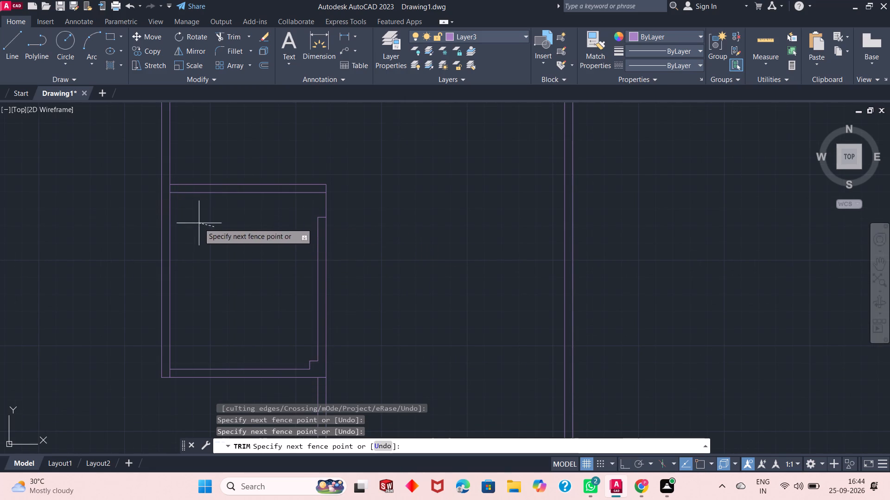
click(170, 189)
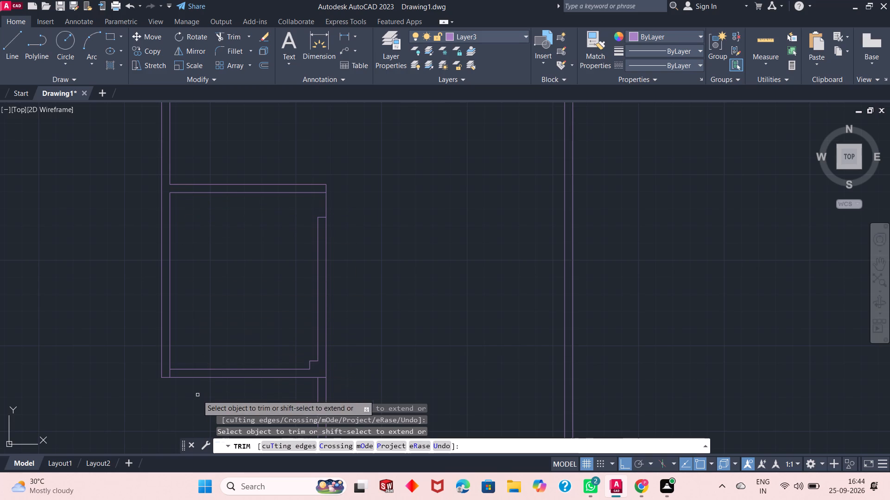
click(171, 374)
right_click(192, 293)
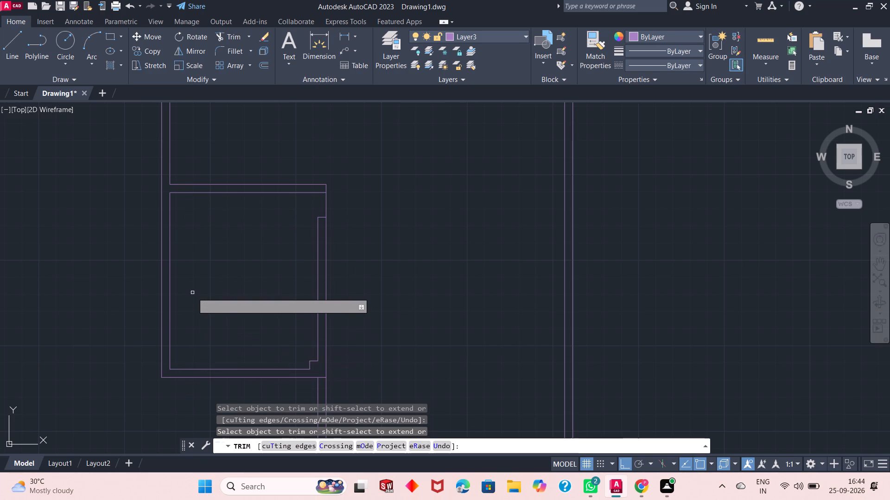
click(216, 298)
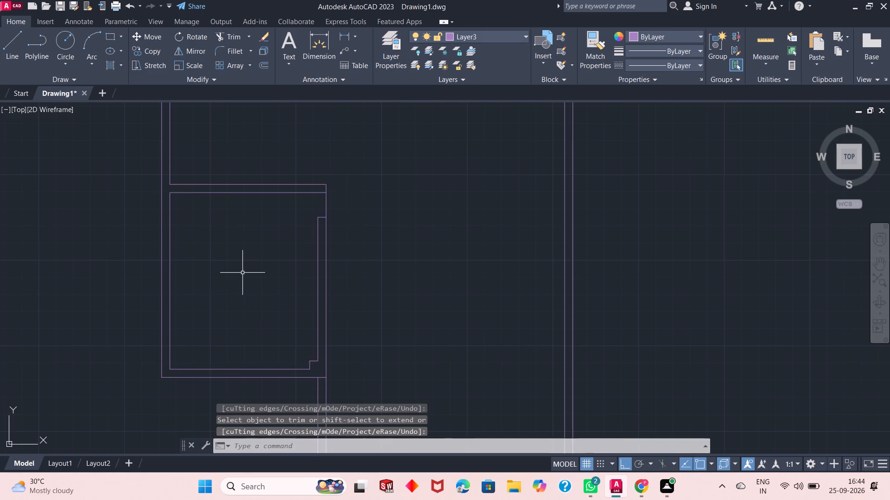
Trim the short line crossing the vertical wall at the left room's notched lower corner.
scroll(259, 254, down, 1)
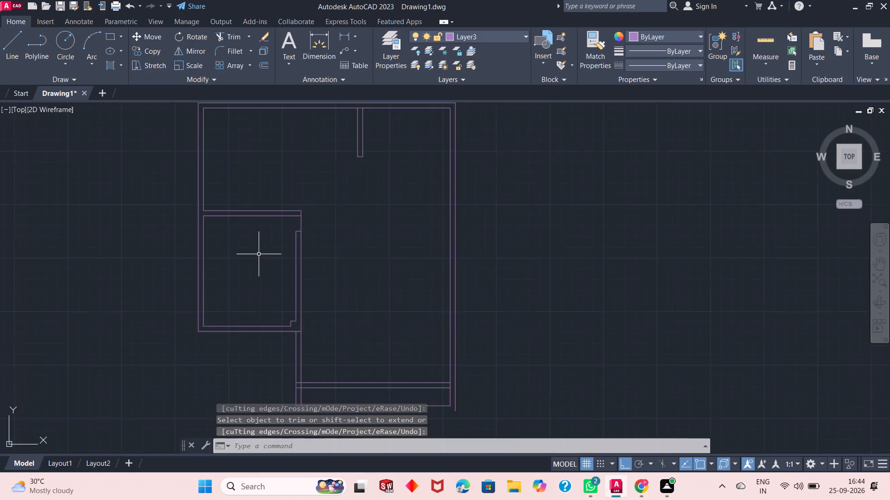
scroll(258, 254, up, 2)
scroll(232, 239, down, 3)
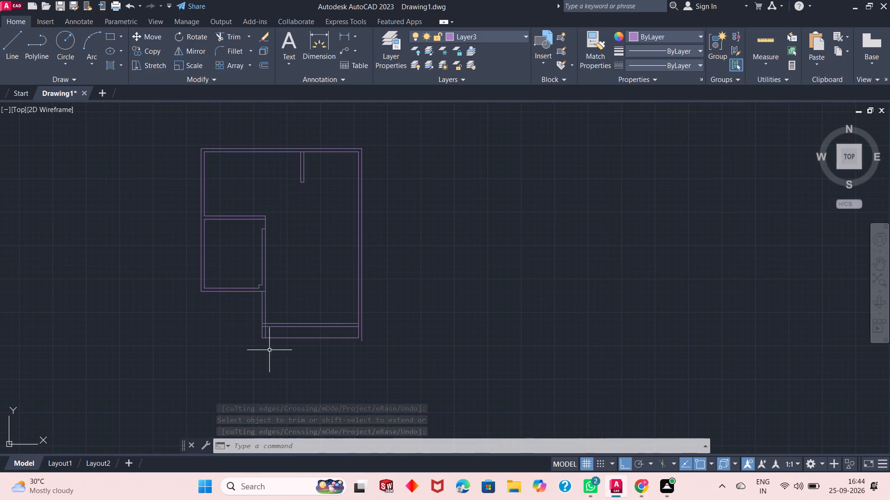
scroll(286, 321, up, 2)
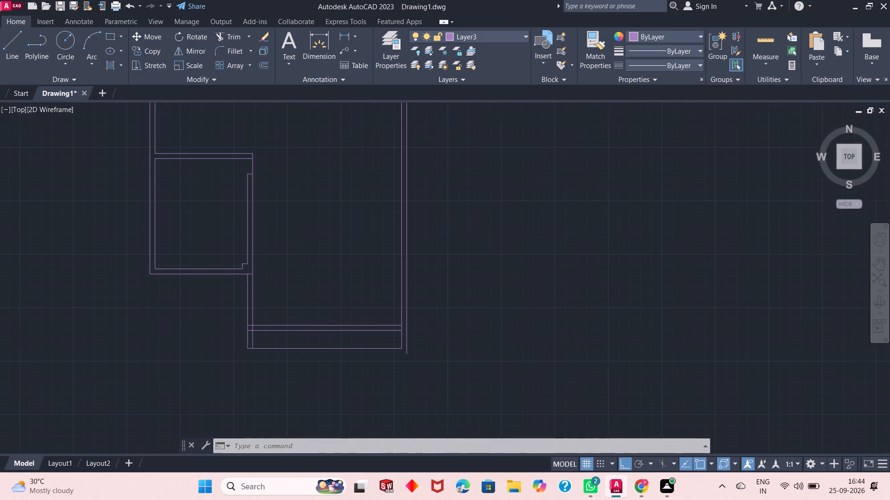
scroll(286, 321, up, 2)
scroll(232, 268, down, 1)
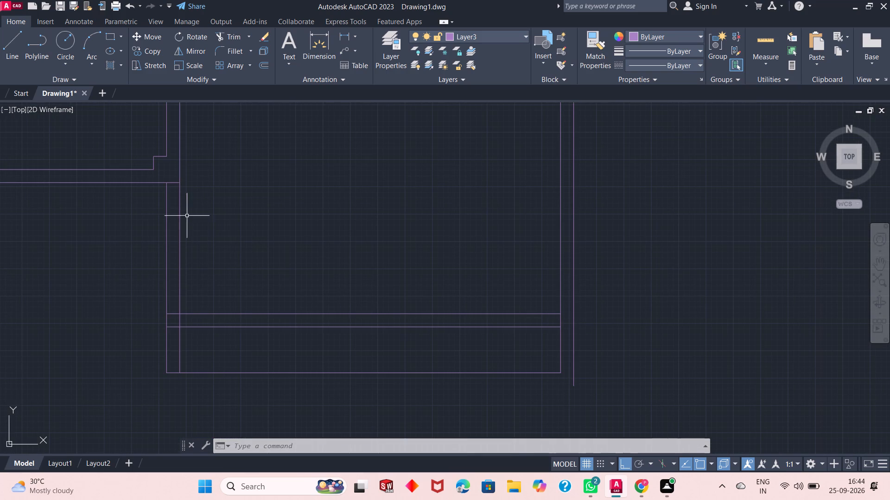
click(224, 38)
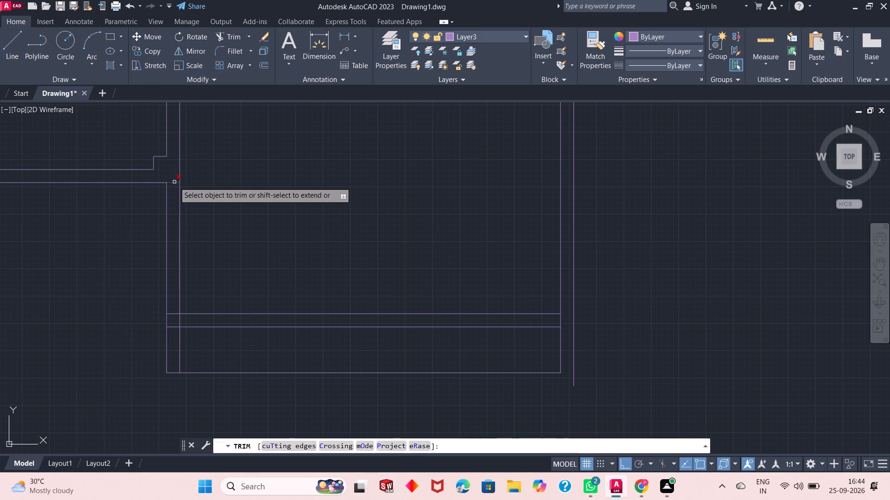
click(174, 182)
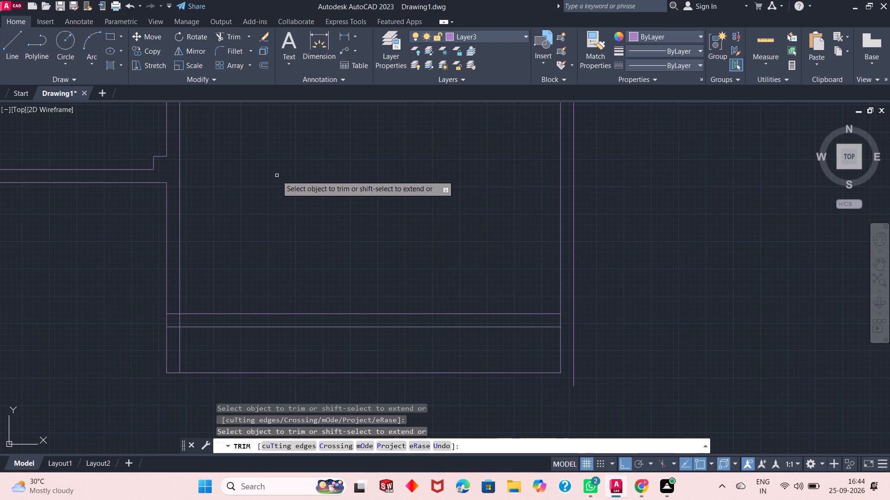
right_click(268, 175)
click(289, 183)
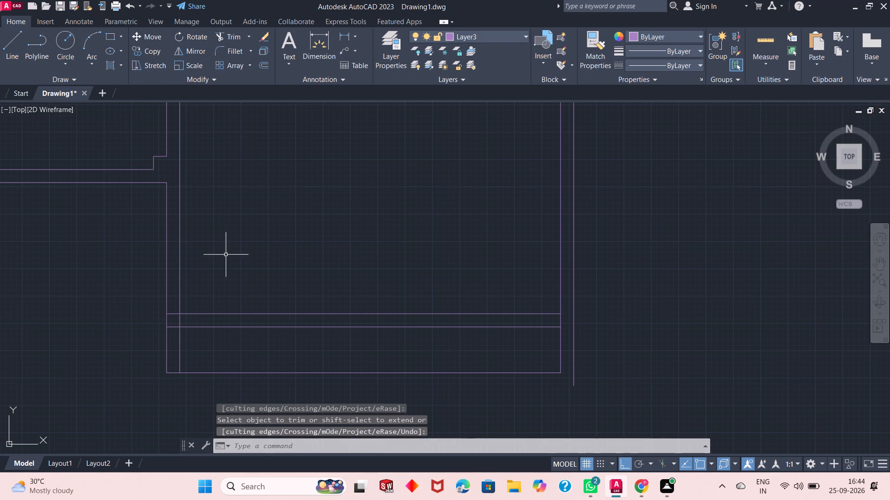
Draw a 62' outer bottom wall line from the right wall's outer line end, and close it up to the left wall's outer line.
scroll(225, 254, down, 1)
scroll(323, 304, up, 1)
scroll(323, 304, down, 2)
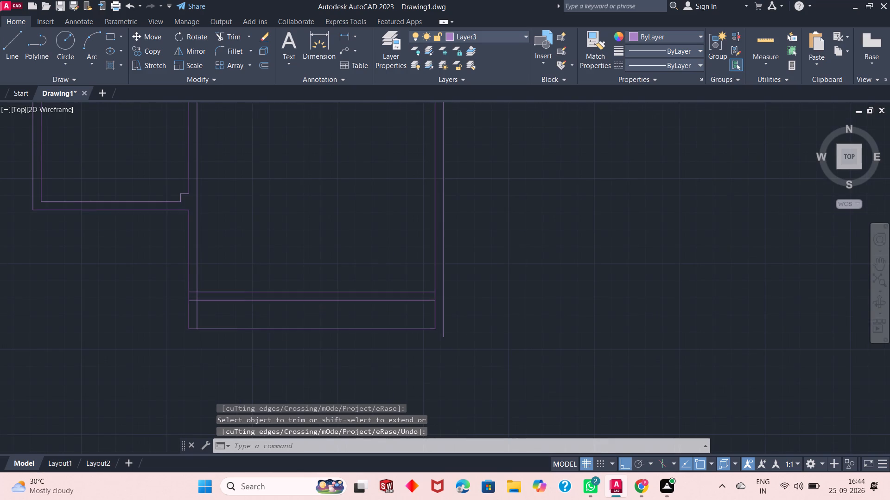
scroll(323, 304, down, 1)
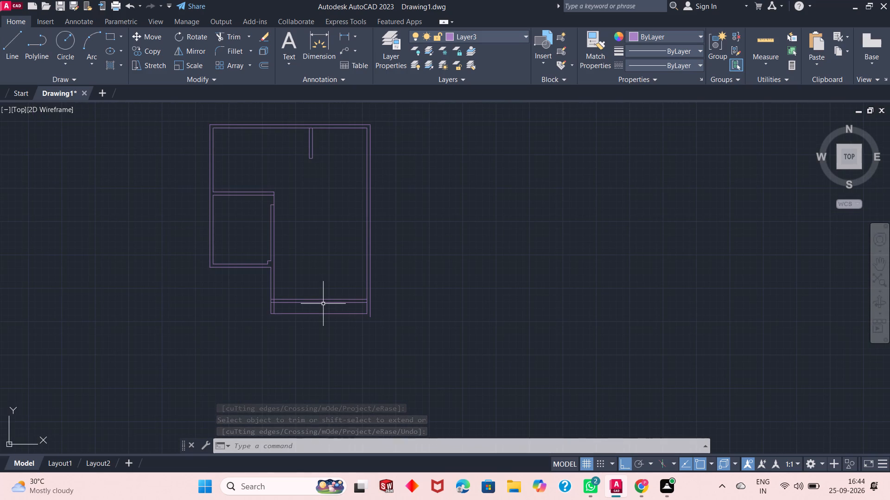
scroll(323, 304, up, 1)
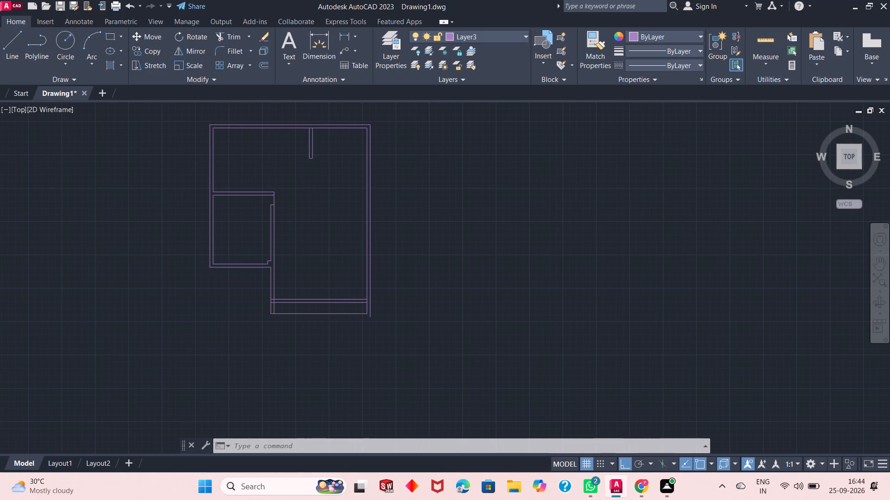
click(5, 49)
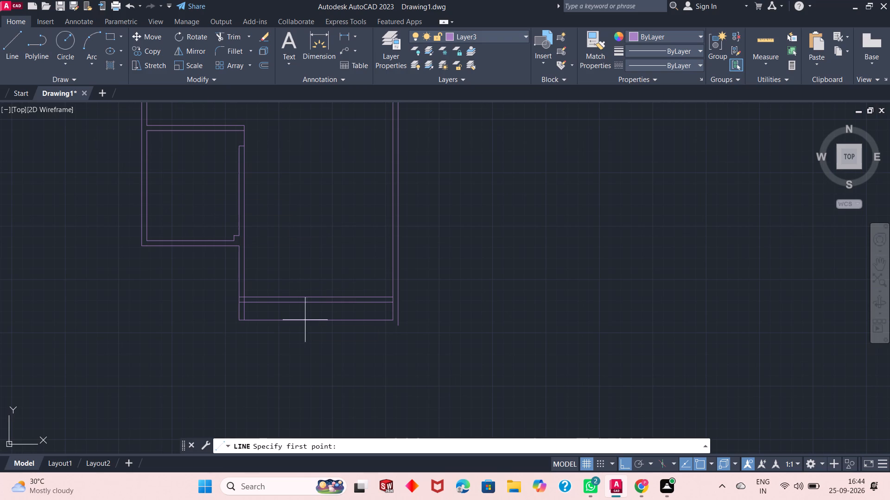
click(398, 325)
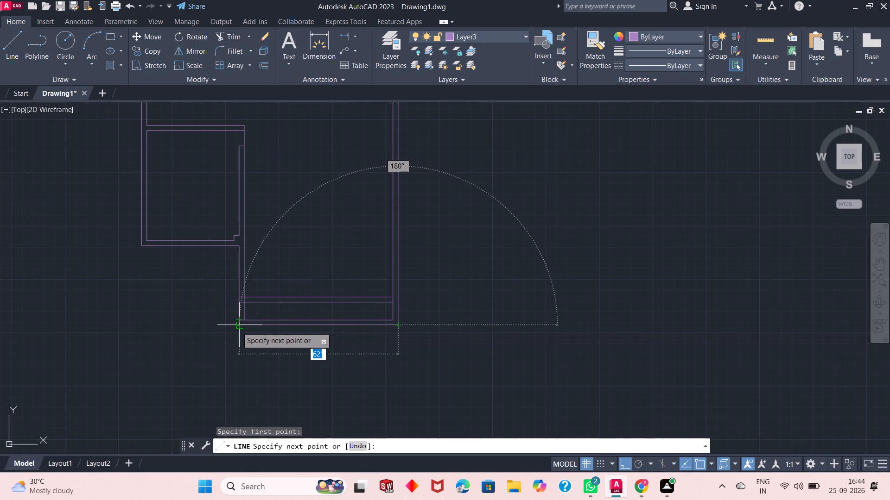
click(237, 327)
click(237, 319)
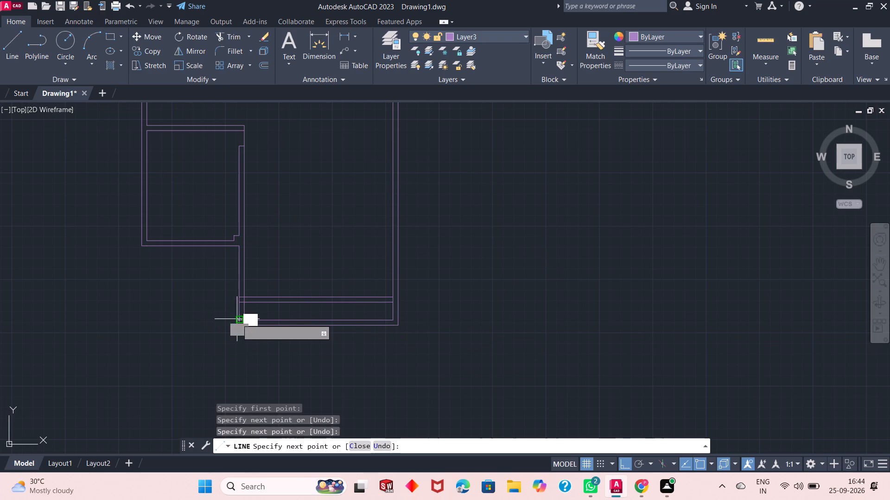
right_click(237, 319)
click(253, 320)
Offset the lower left wall's inner line 4' inward, and offset the new line a further 6' inward.
scroll(271, 303, down, 1)
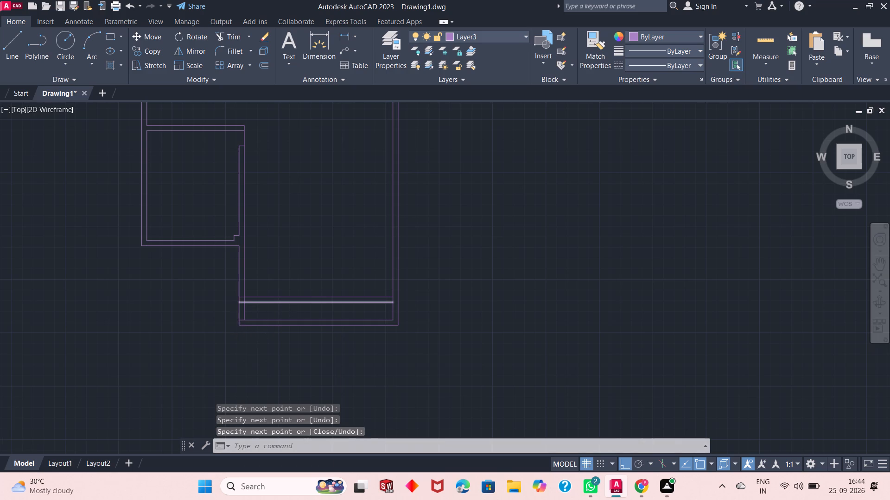
scroll(273, 306, up, 3)
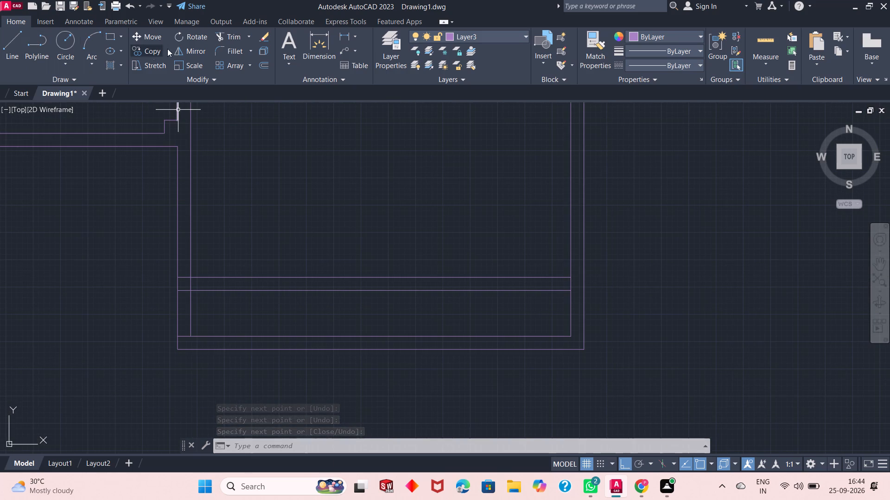
click(264, 67)
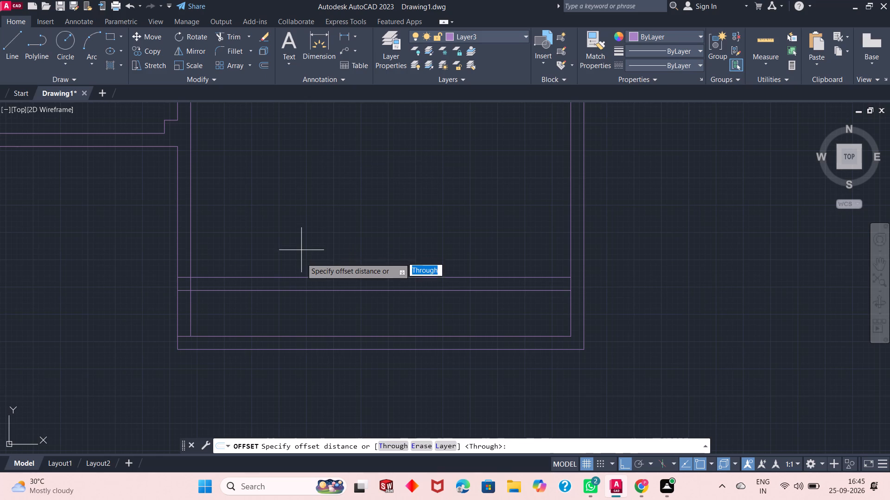
click(391, 444)
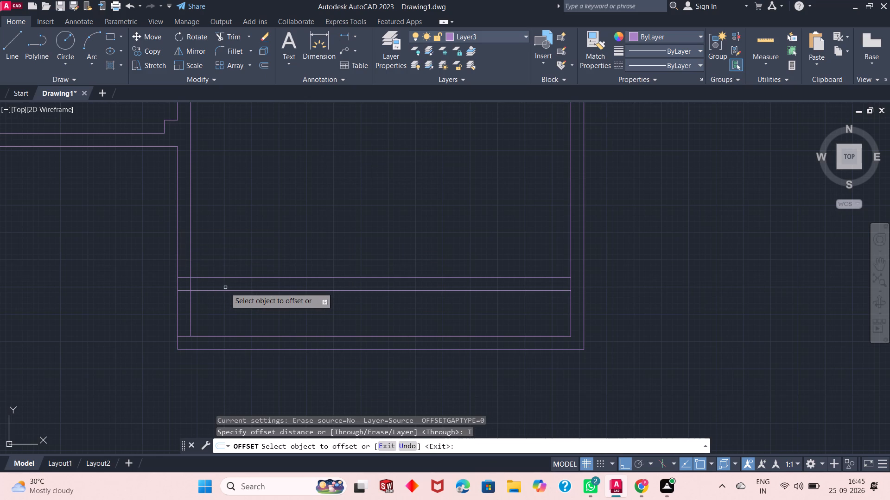
click(191, 251)
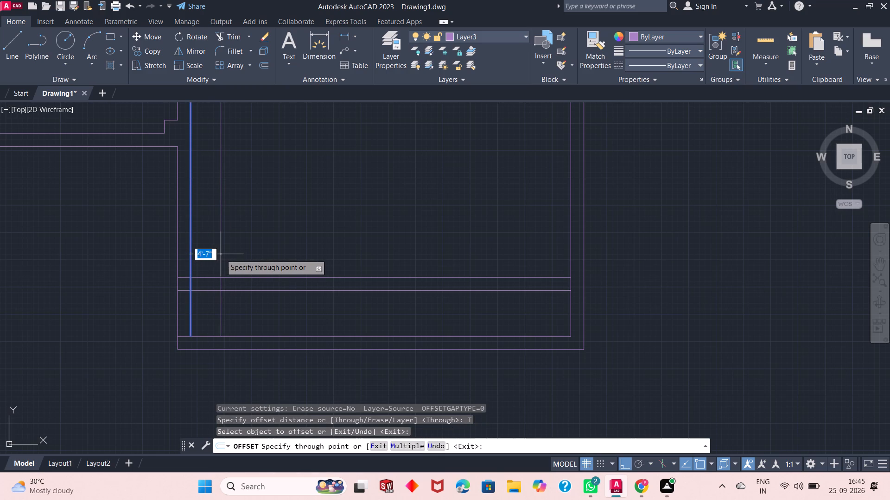
text(4')
key(Return)
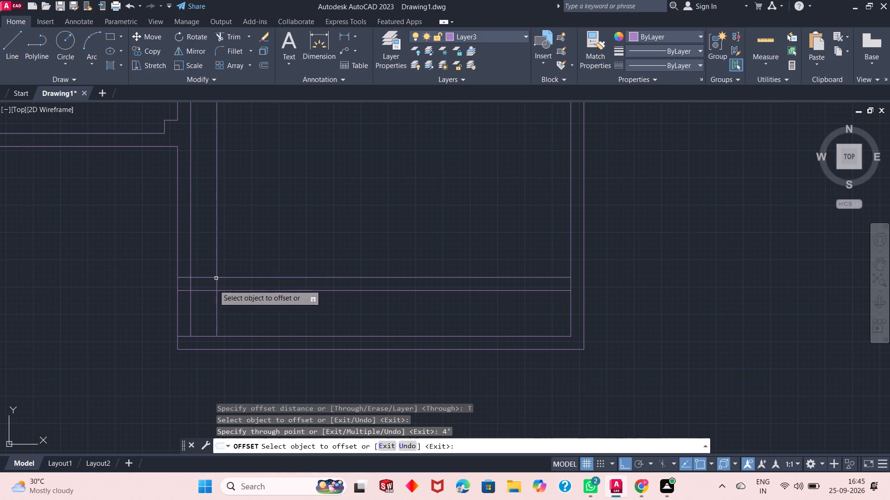
click(216, 322)
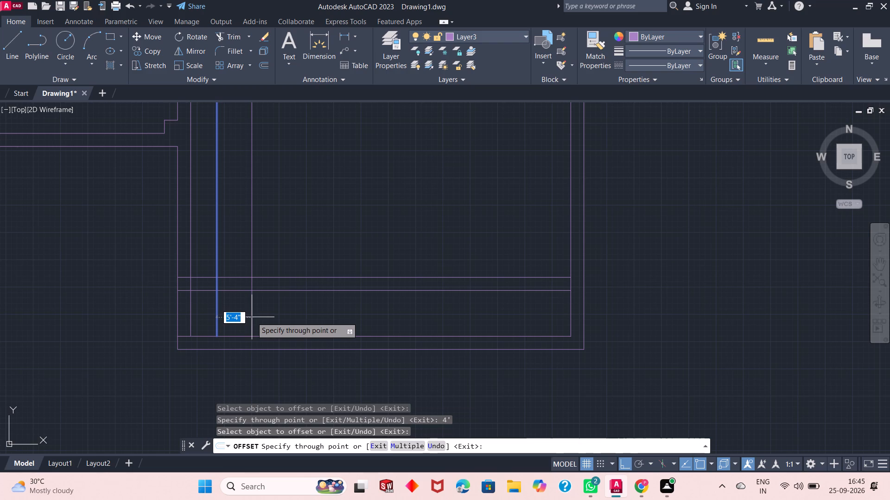
text(6')
key(Return)
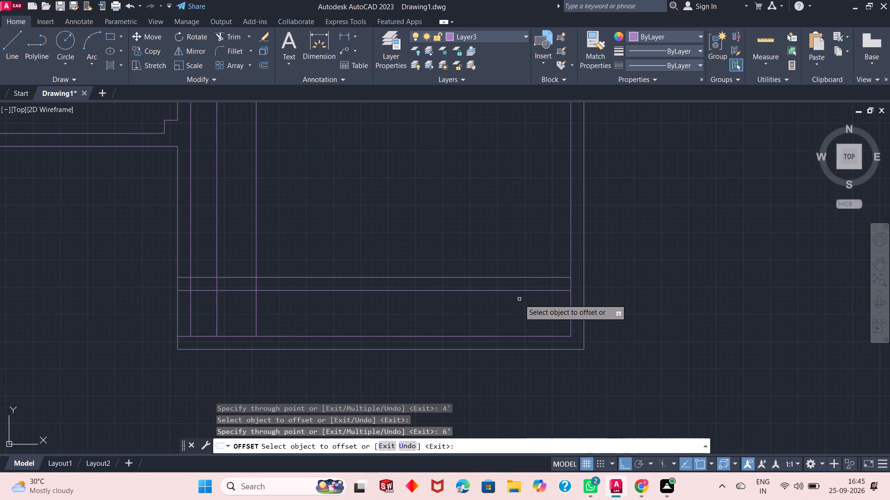
Offset the right wall's inner line 4' inward, and offset the new line a further 6' inward.
click(572, 246)
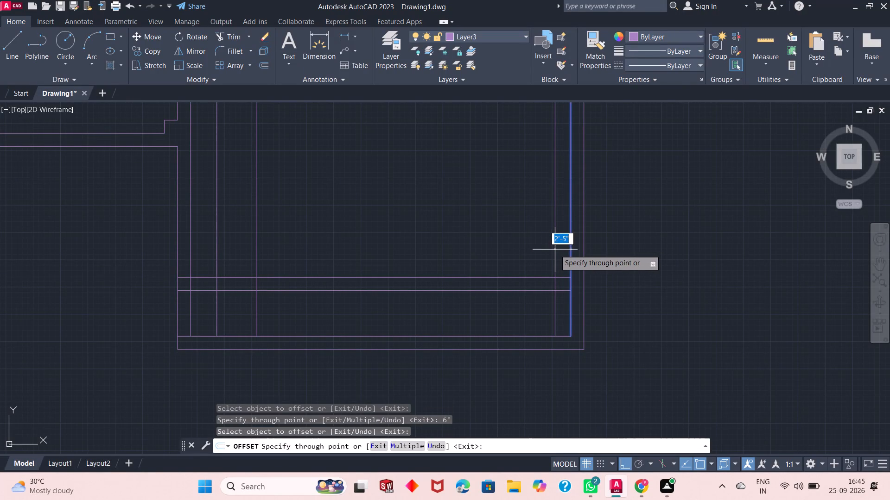
text(4')
key(Return)
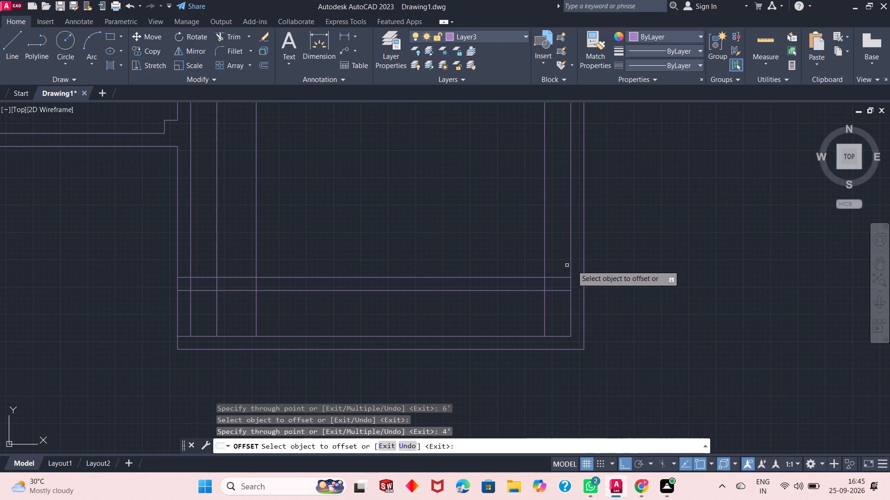
click(544, 253)
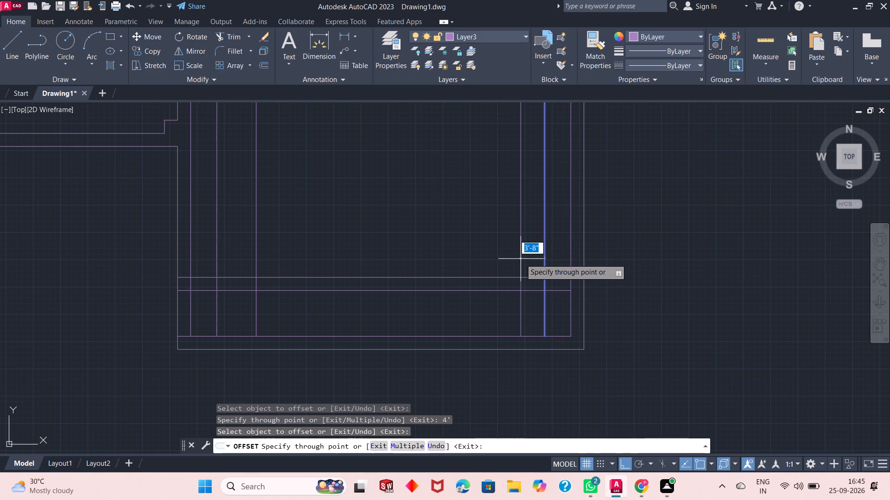
text(6')
key(Return)
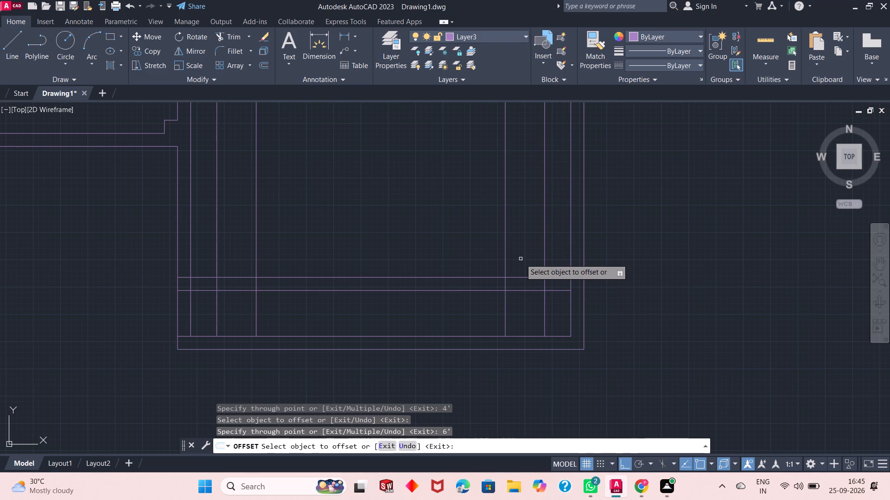
right_click(334, 187)
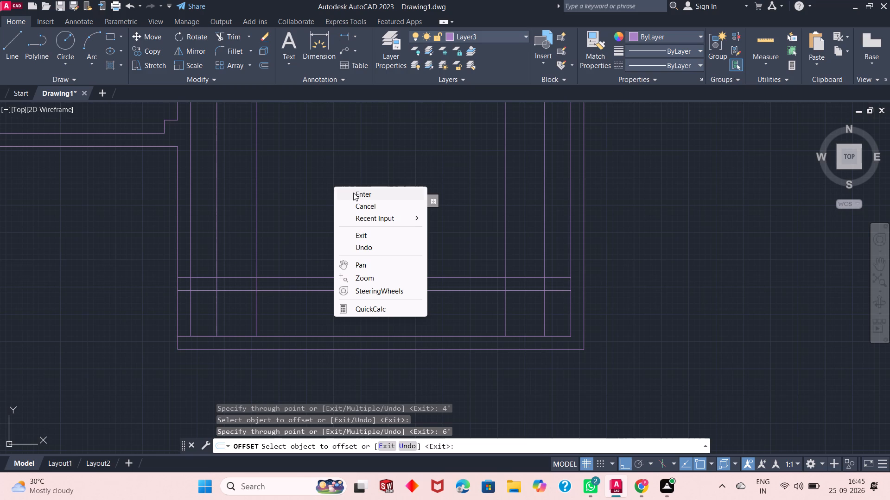
click(353, 193)
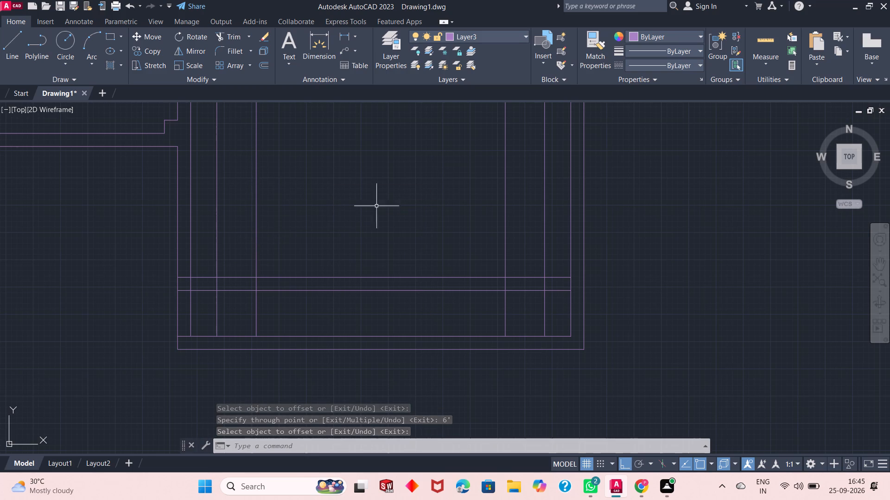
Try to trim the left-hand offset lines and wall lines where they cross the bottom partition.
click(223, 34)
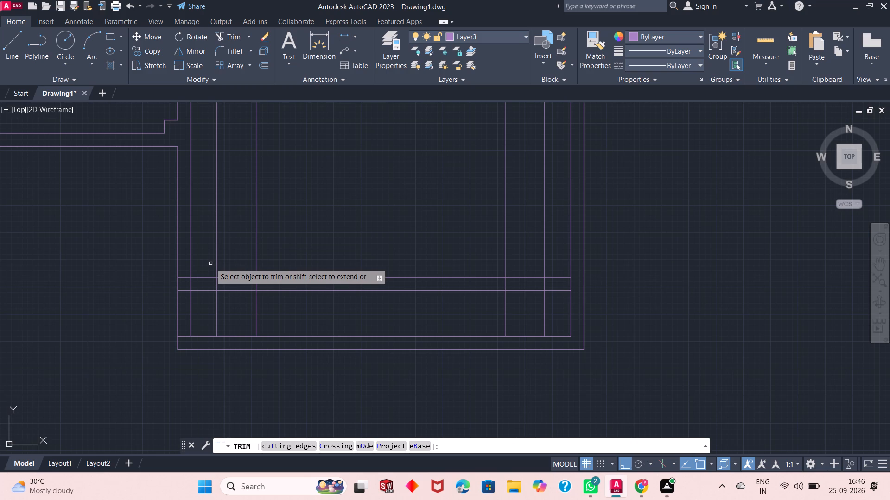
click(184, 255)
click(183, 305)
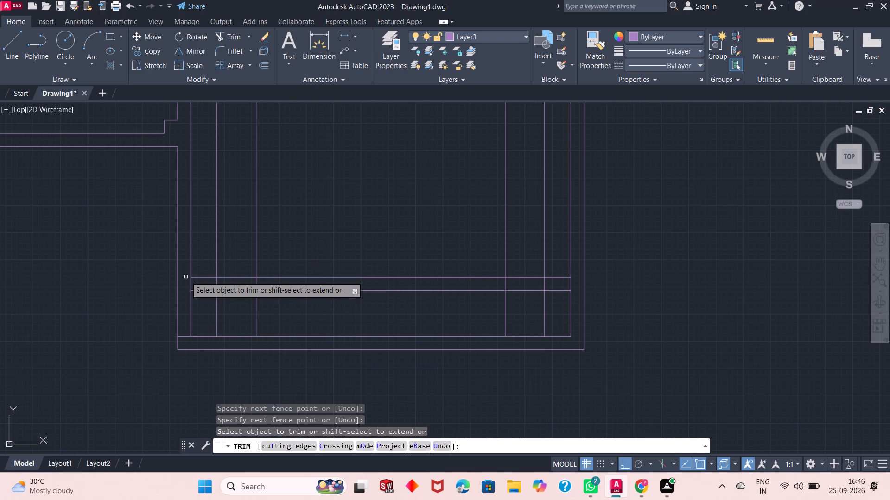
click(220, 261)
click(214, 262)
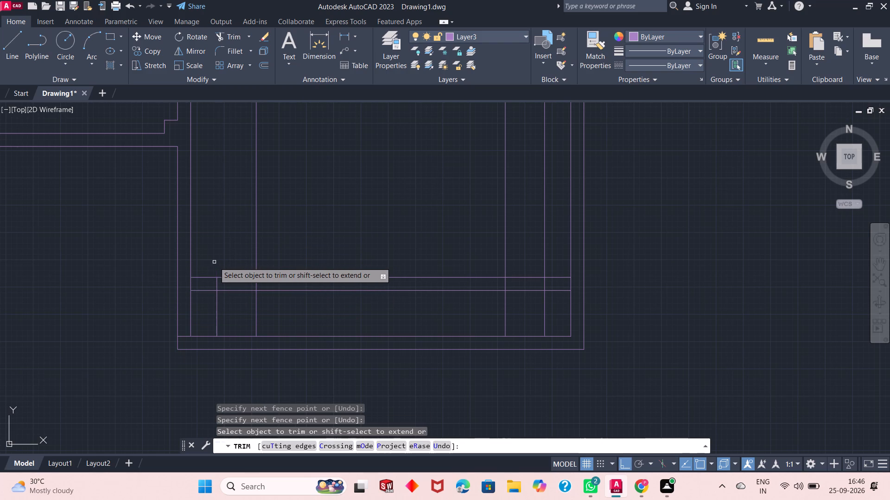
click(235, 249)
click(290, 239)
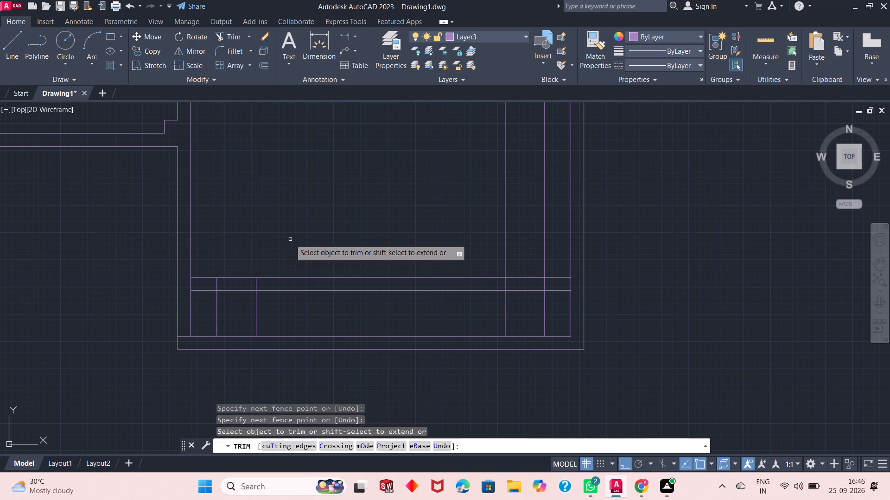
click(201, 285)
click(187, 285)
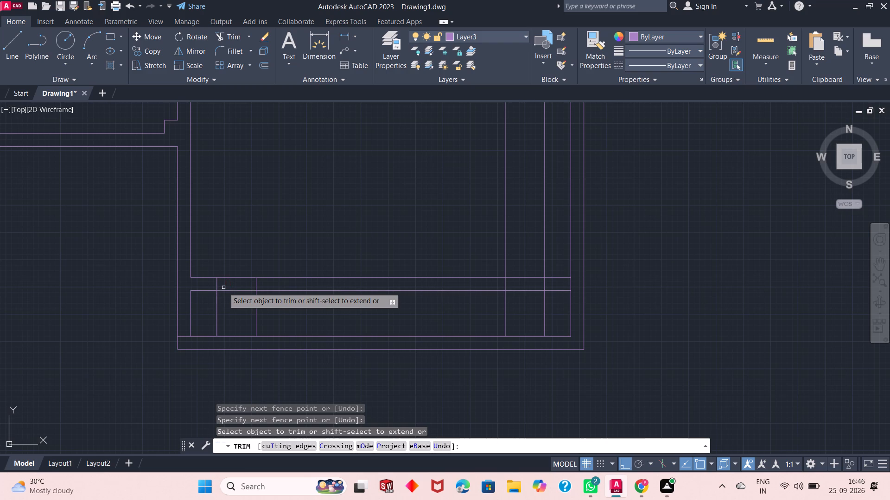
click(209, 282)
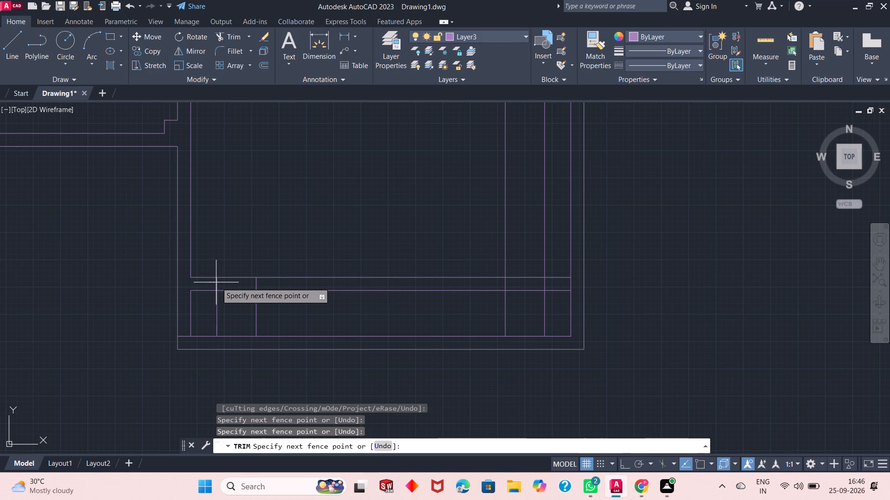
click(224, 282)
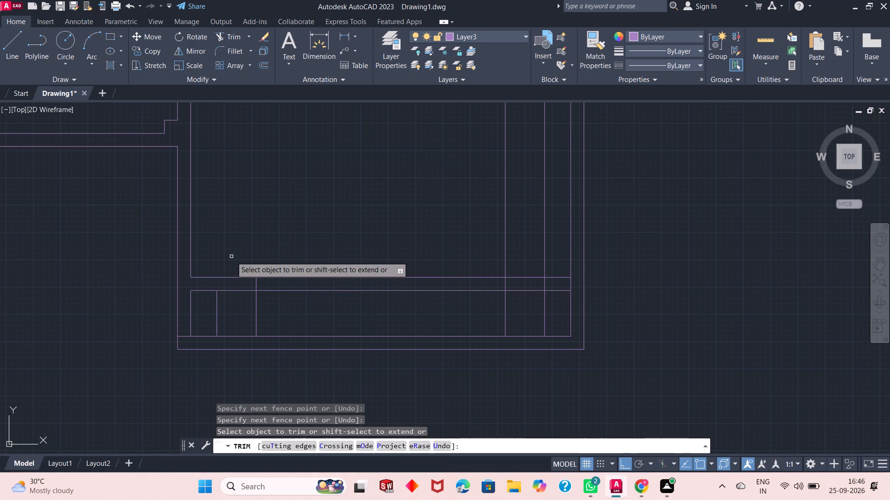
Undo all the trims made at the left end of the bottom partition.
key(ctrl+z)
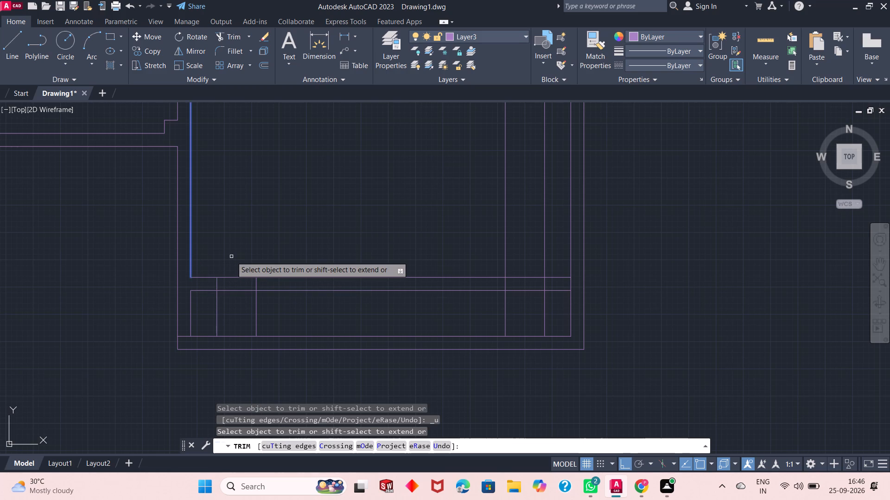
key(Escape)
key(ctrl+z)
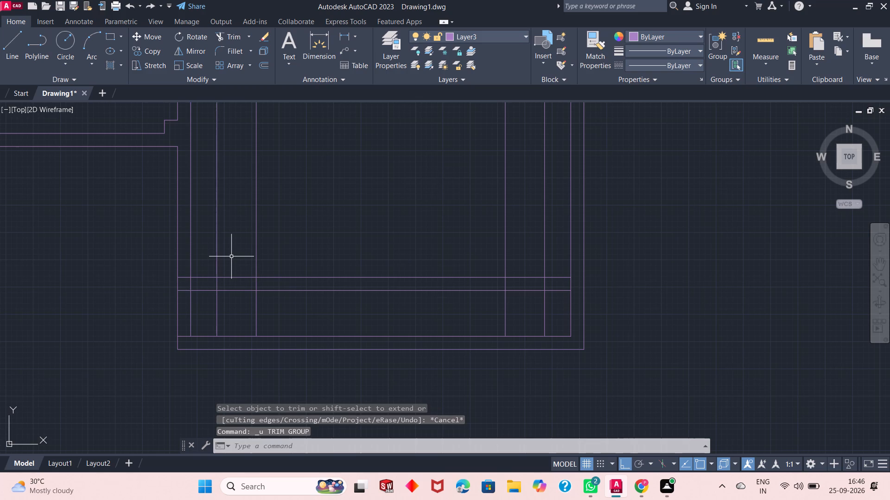
Trim the left 4' and 6' offset lines above the bottom partition, and cut the partition lines away between the left and right offset lines.
click(230, 35)
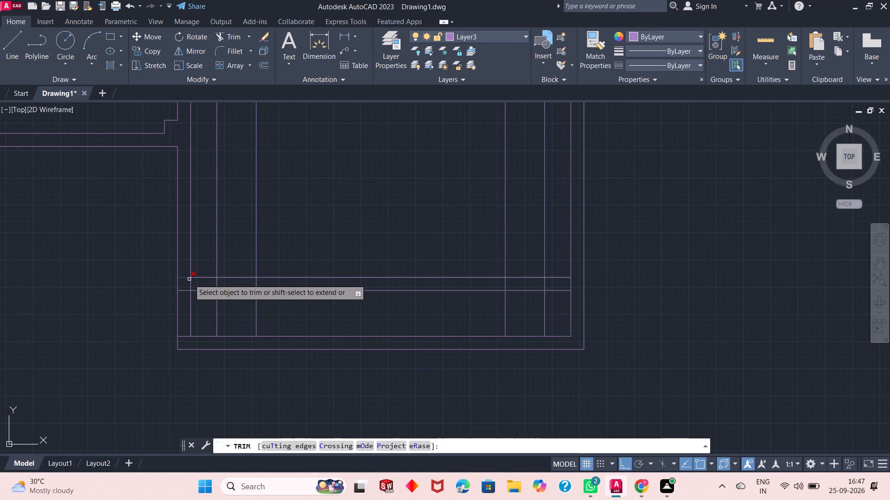
click(217, 267)
click(224, 276)
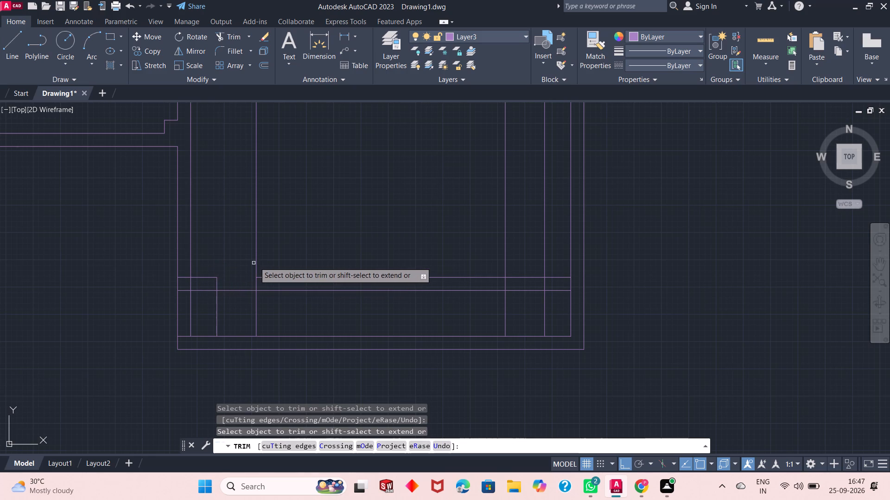
click(258, 260)
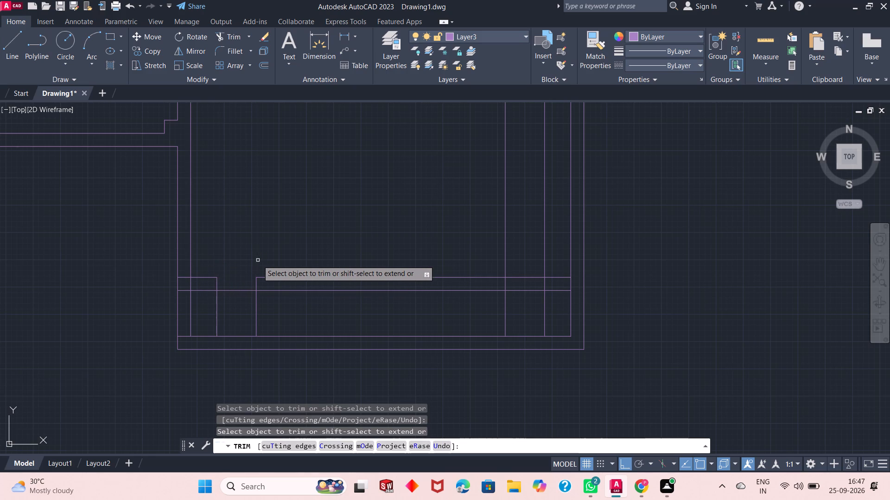
click(265, 276)
click(255, 284)
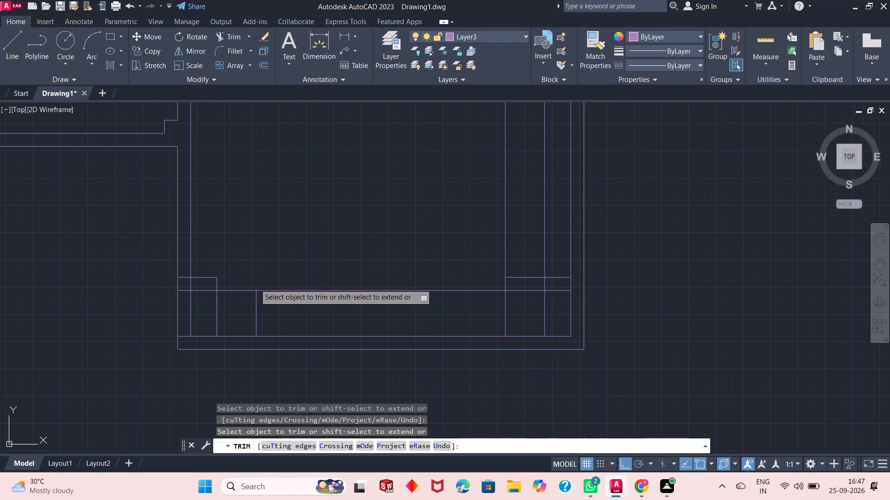
click(272, 290)
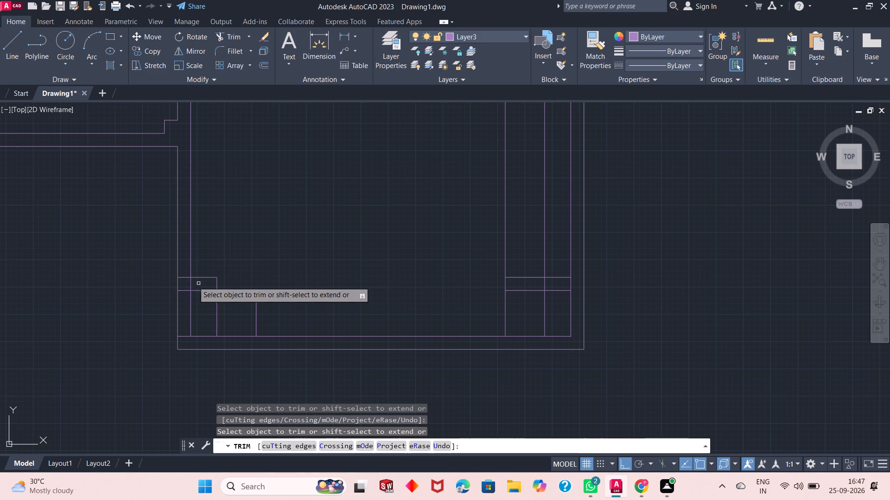
Trim the crossing wall, partition and offset line pieces at the partition's left end, leaving a stepped outline down to the bottom wall.
click(185, 271)
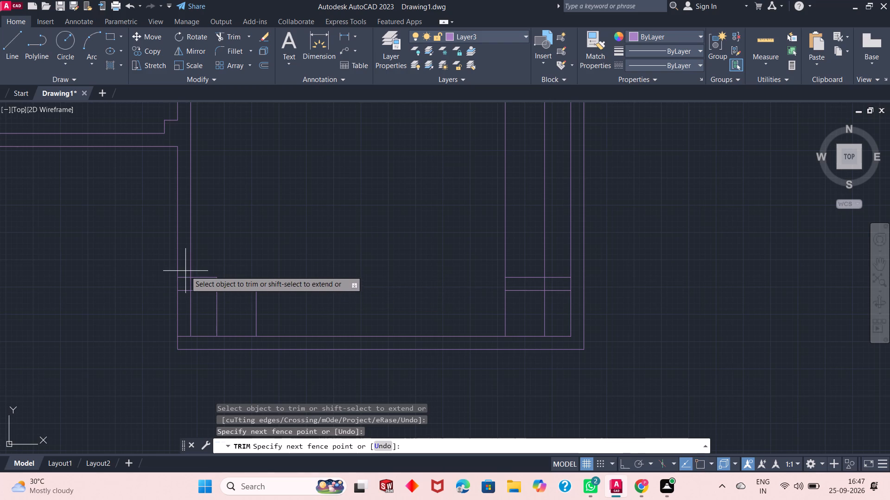
click(184, 286)
click(187, 286)
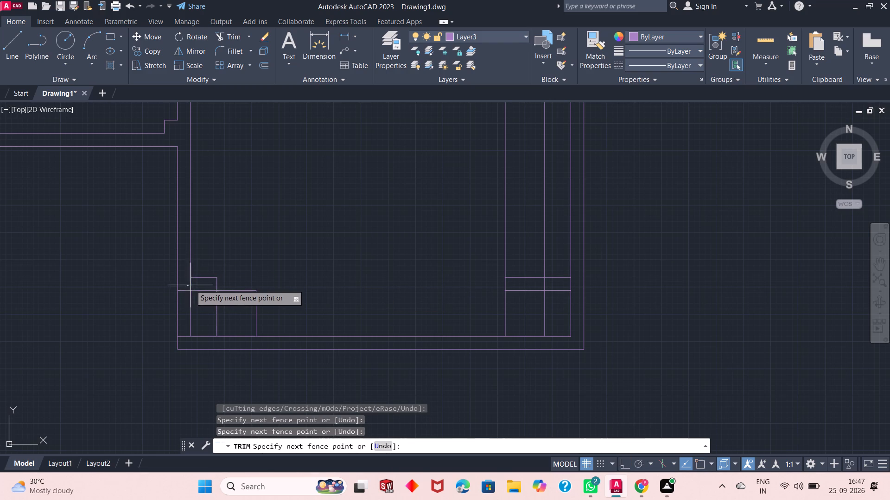
click(193, 285)
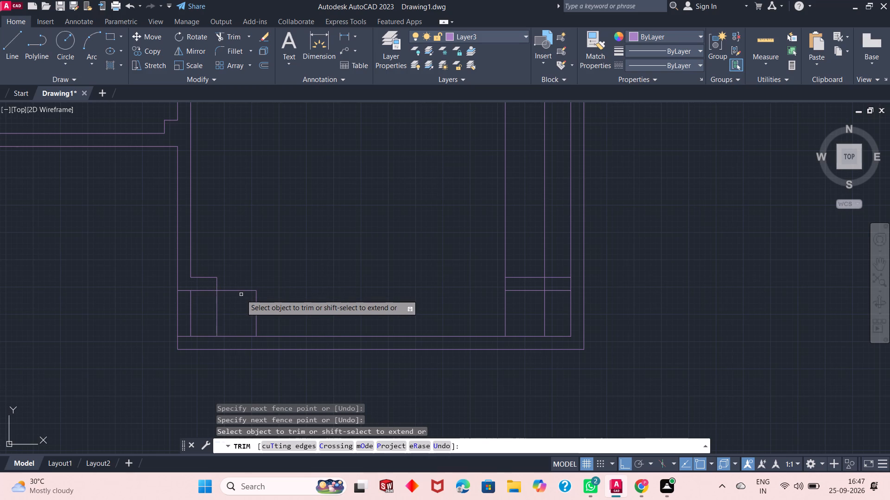
click(202, 290)
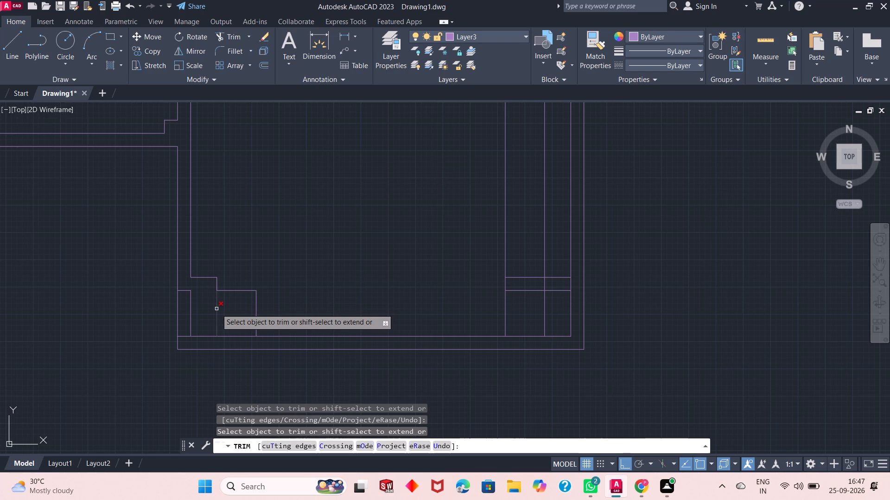
click(216, 311)
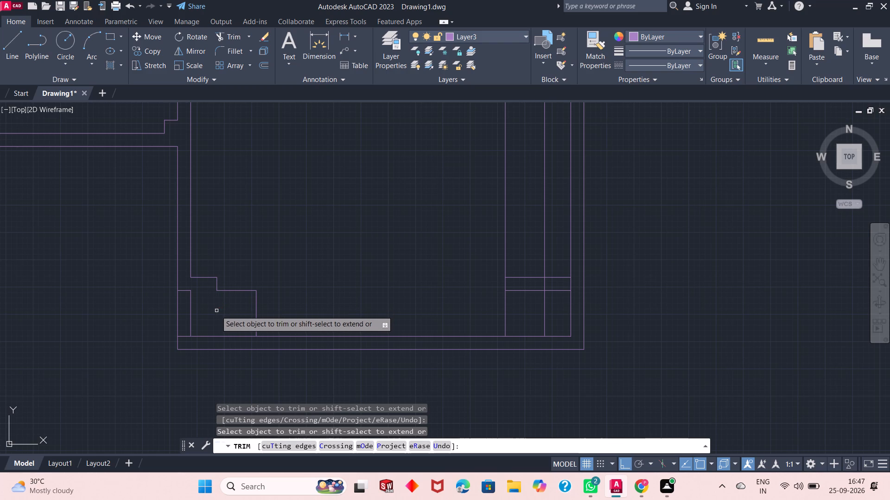
click(191, 315)
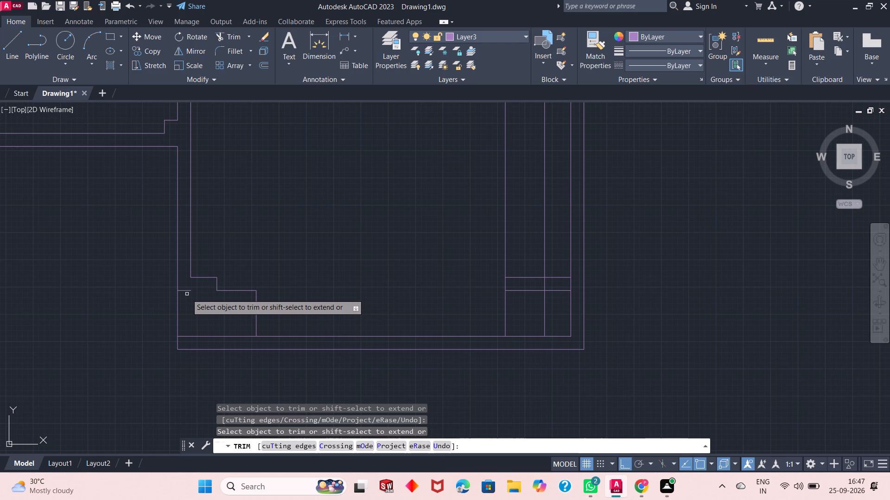
click(185, 291)
right_click(259, 204)
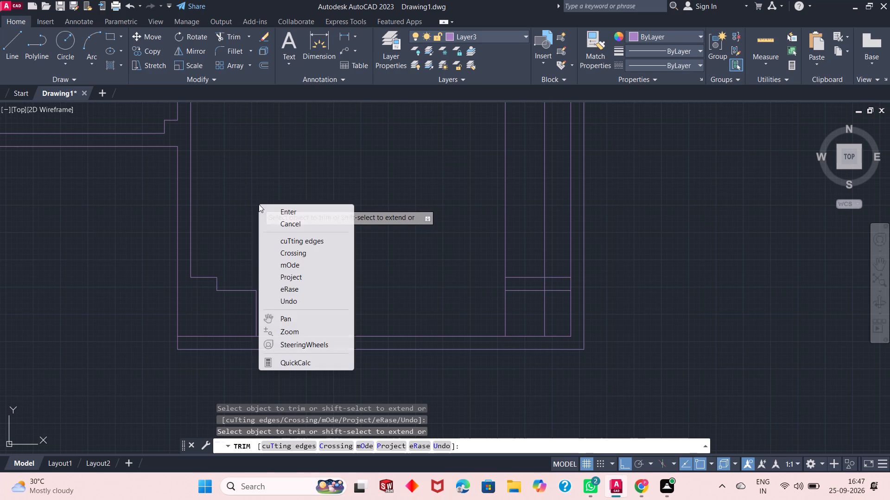
Trim the crossing offset, partition and inner wall line pieces at the partition's right end, leaving a stepped outline down to the bottom wall.
click(288, 211)
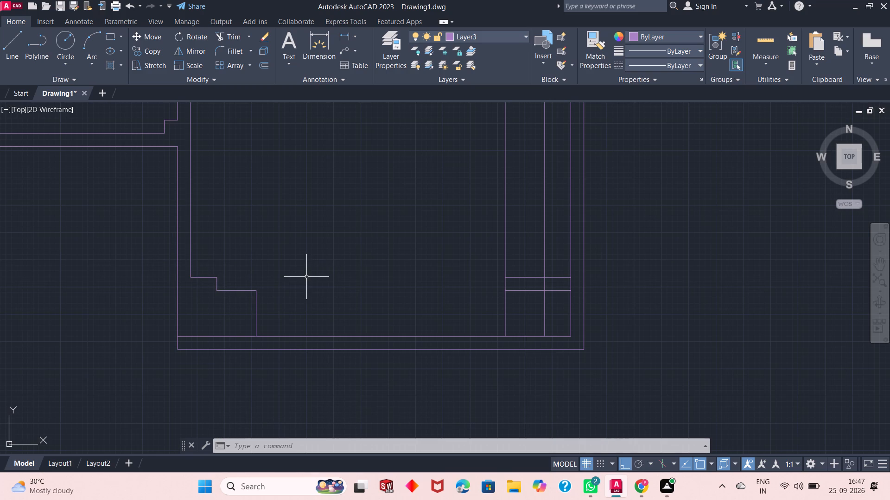
scroll(613, 276, down, 1)
scroll(608, 278, up, 1)
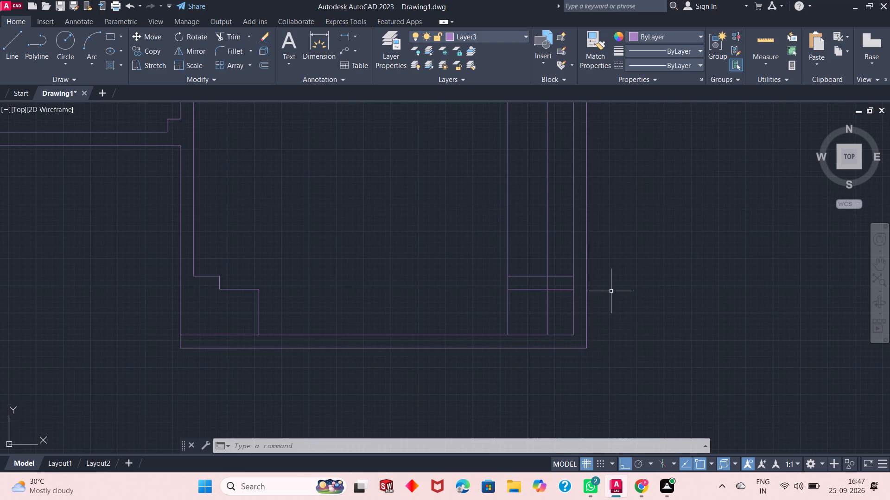
click(228, 32)
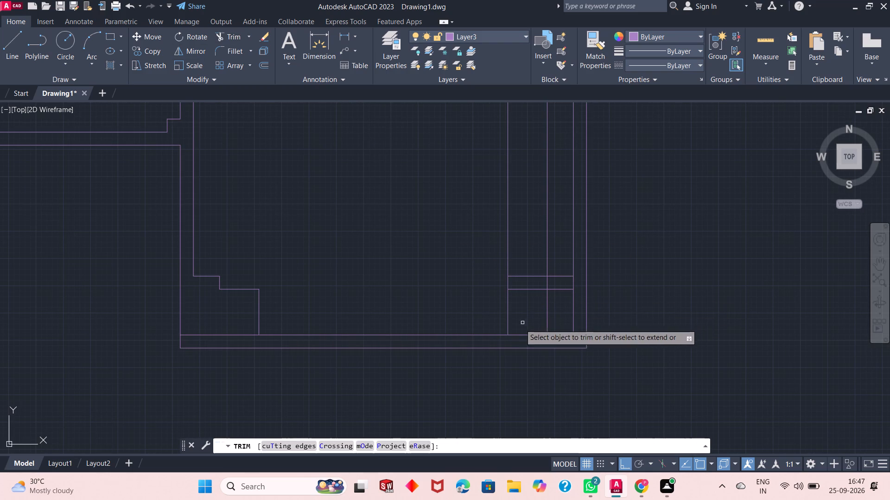
click(507, 284)
click(508, 274)
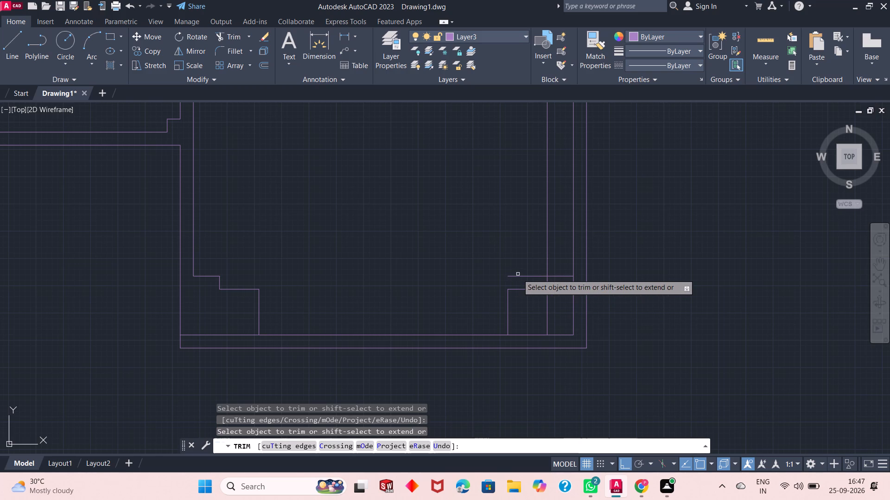
click(519, 277)
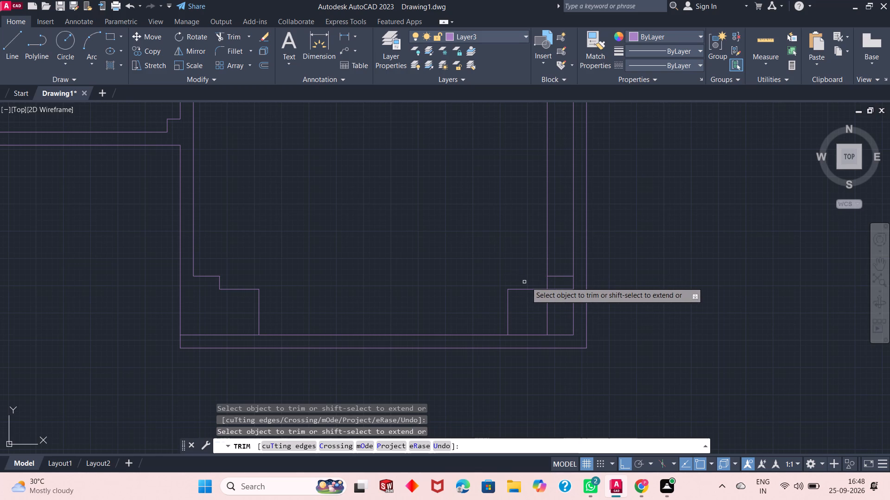
click(546, 309)
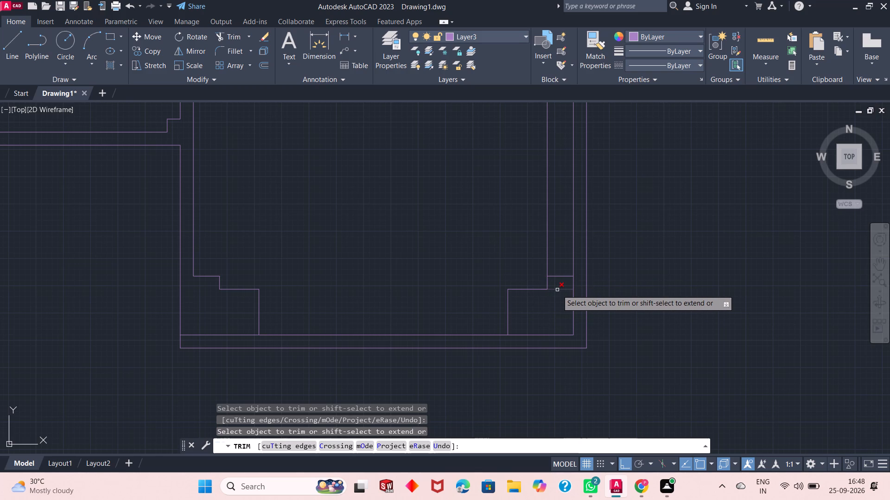
click(557, 290)
click(547, 262)
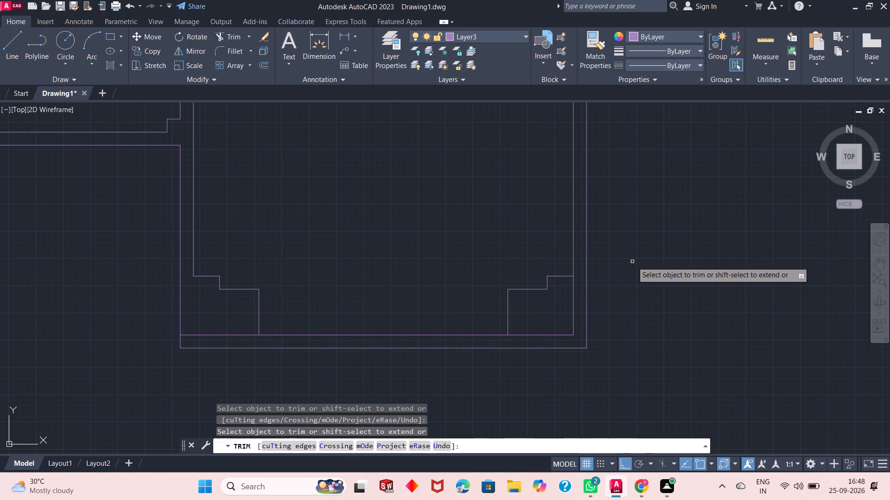
click(573, 320)
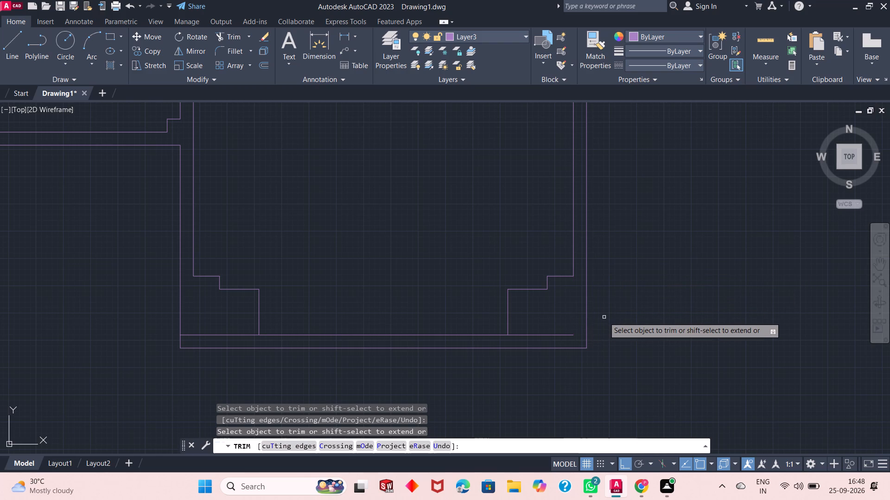
right_click(604, 318)
click(642, 159)
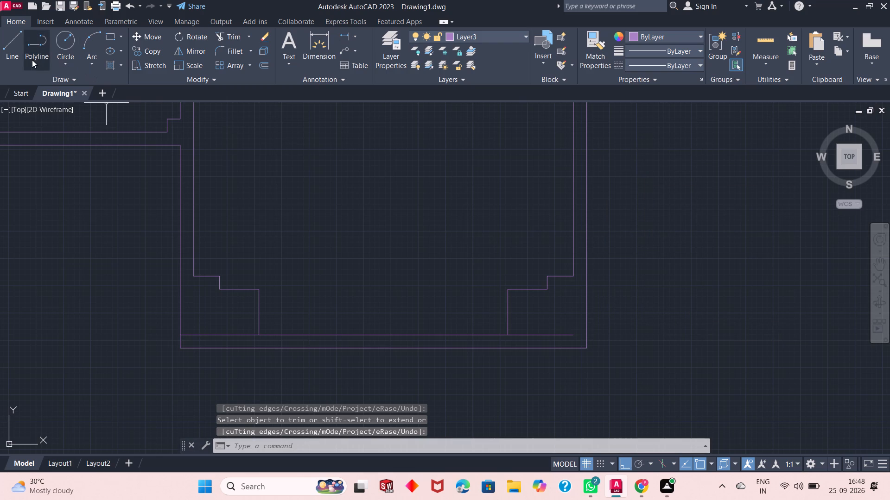
Draw a line from the right end of the bottom wall's inner line across to the right outer wall line.
click(10, 50)
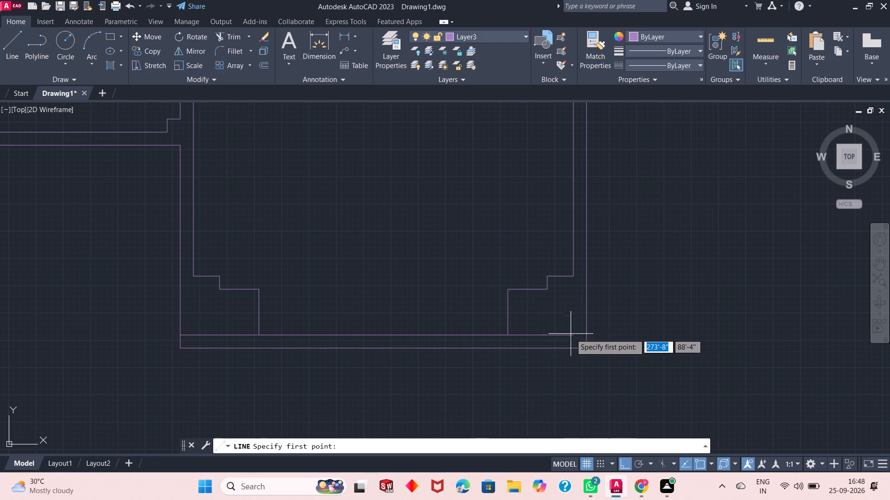
click(572, 335)
click(587, 335)
right_click(587, 335)
click(621, 339)
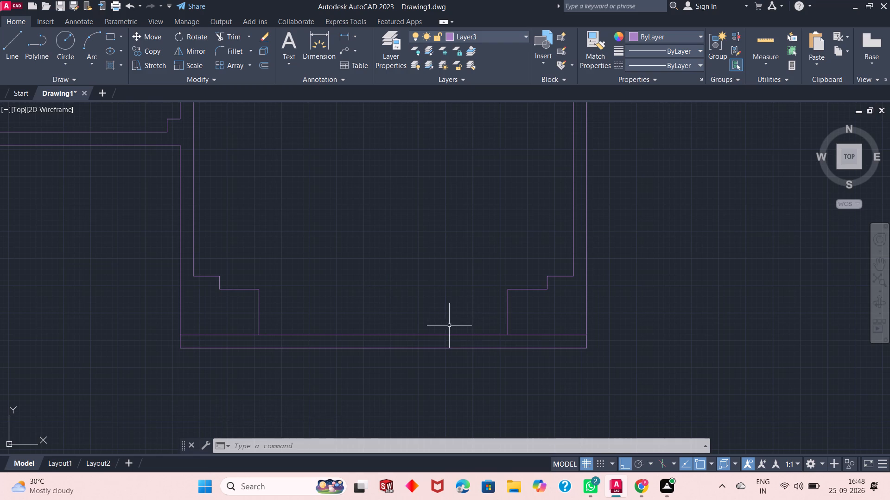
From the outer bottom wall line below the left stepped outline, draw lines 2' left, 7' up, and left to the outer wall.
click(9, 49)
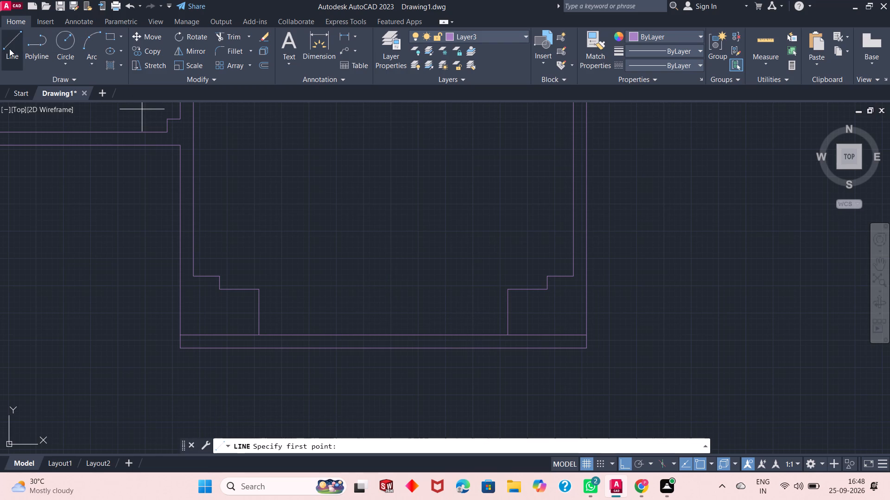
click(258, 347)
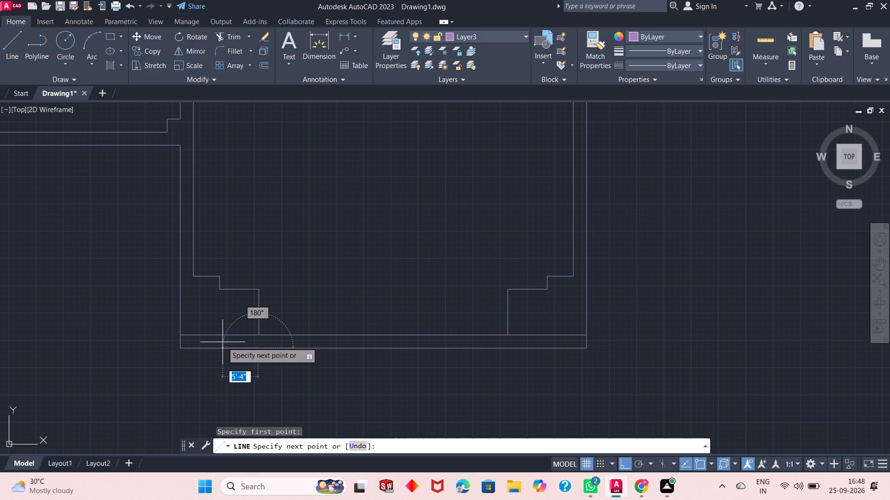
text(2')
key(Return)
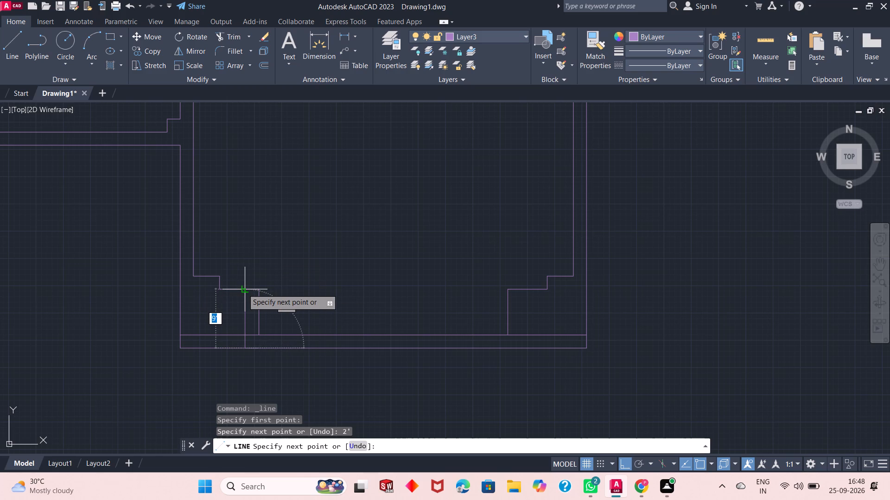
text(7')
key(Return)
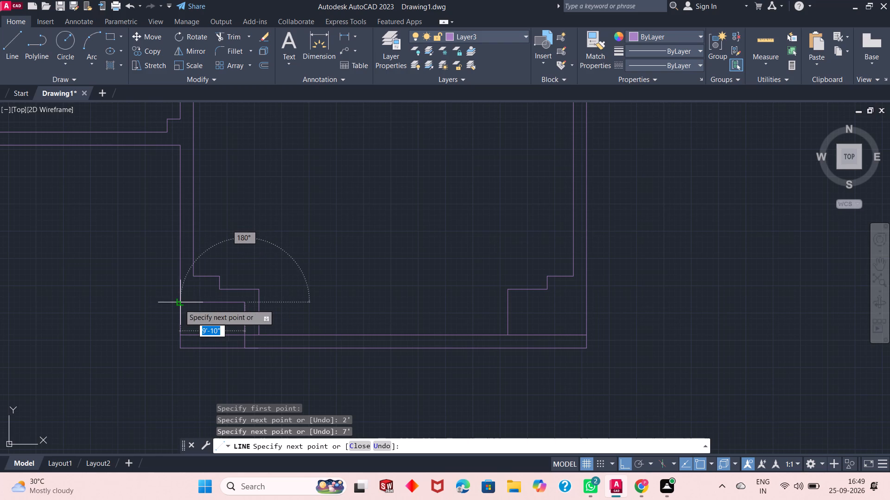
click(179, 304)
right_click(179, 304)
click(199, 316)
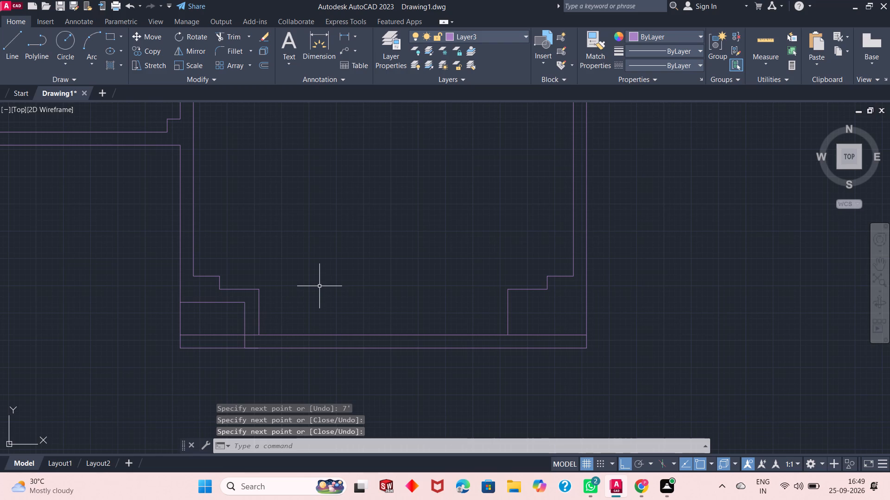
Trim the inner wall line piece between the steps and the old outer wall corner lines outside the new bottom-left step.
click(234, 35)
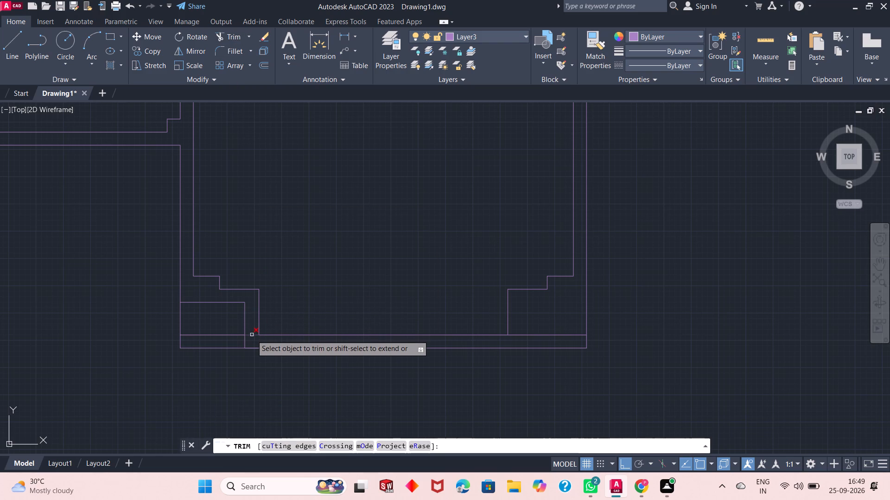
click(252, 336)
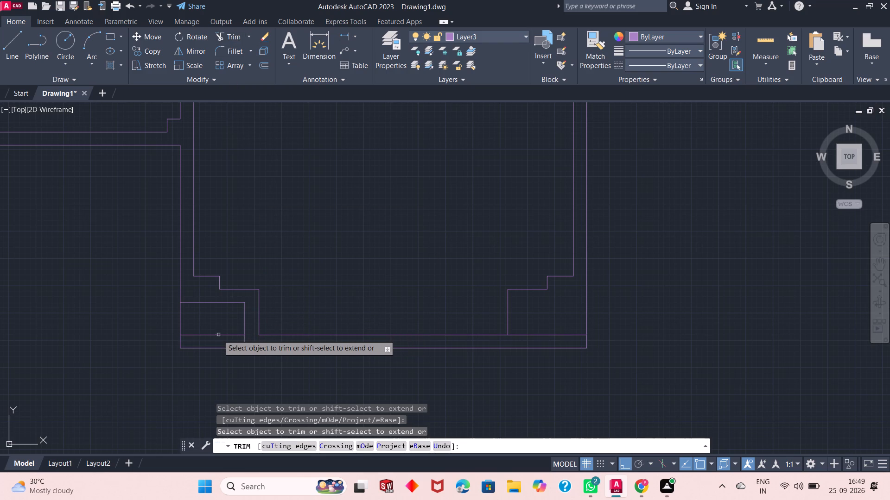
click(170, 314)
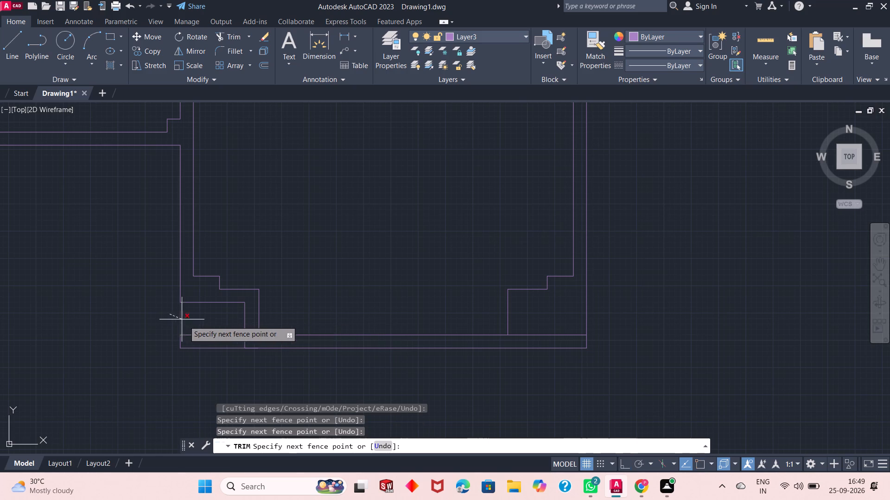
click(210, 353)
click(204, 344)
click(179, 342)
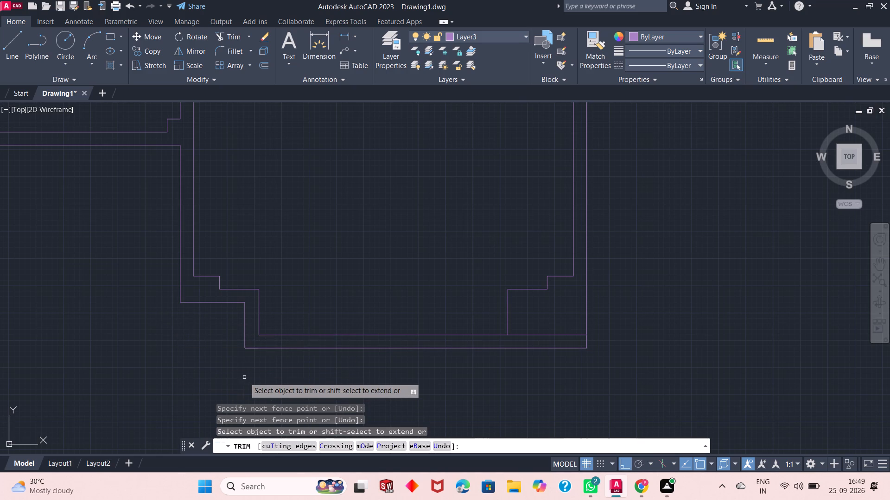
Examine the bottom wall's trimmed left corner and its right corner, and end the Trim command.
scroll(155, 343, up, 2)
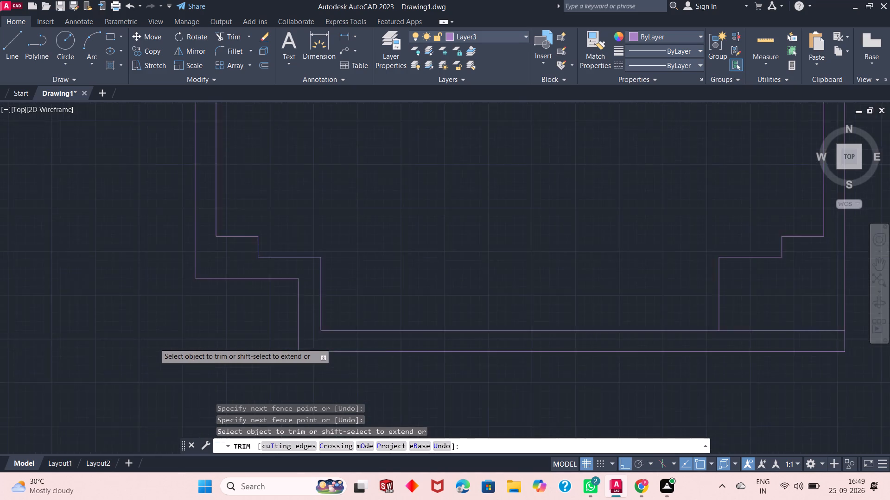
scroll(165, 325, down, 3)
scroll(222, 317, down, 1)
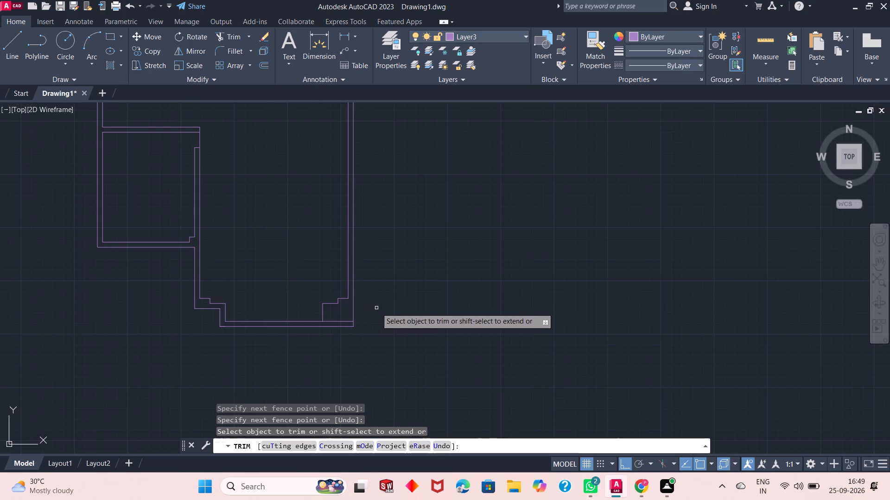
scroll(205, 306, up, 2)
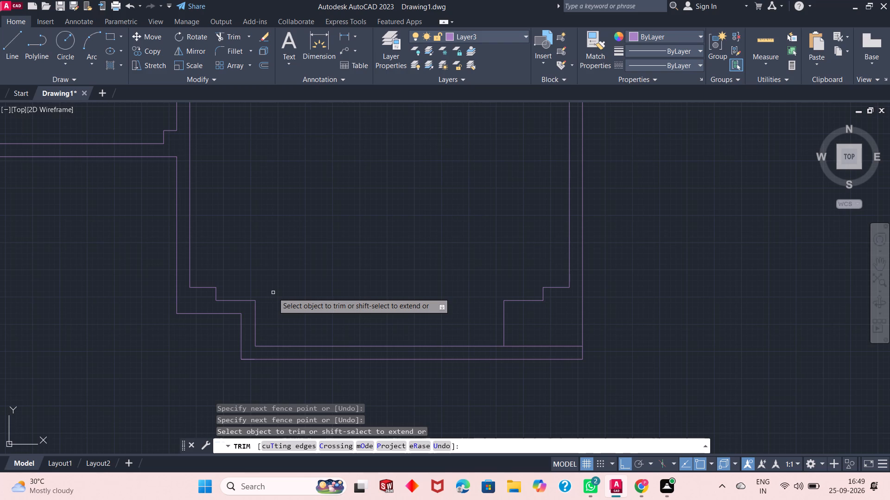
scroll(267, 331, up, 1)
scroll(266, 330, down, 1)
scroll(326, 309, down, 2)
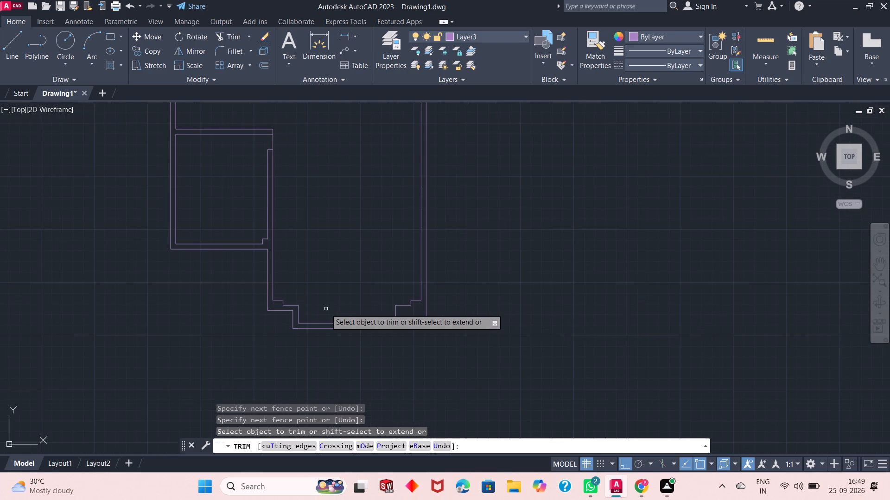
scroll(322, 309, up, 2)
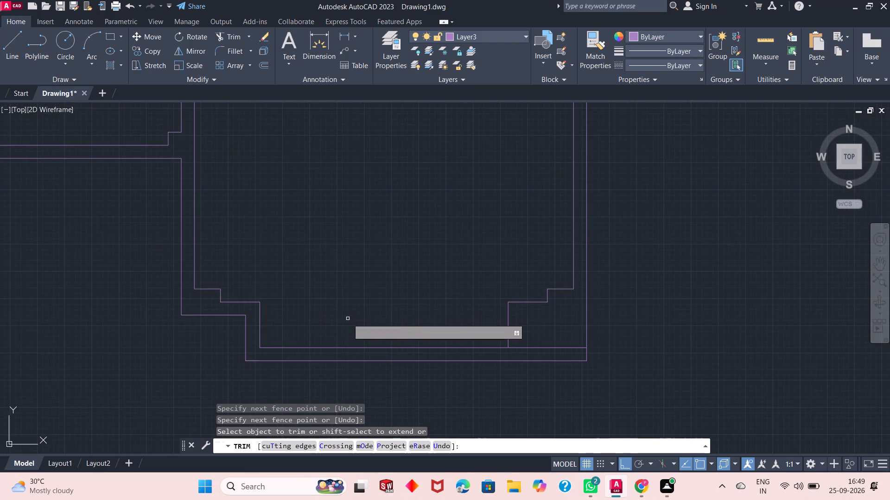
scroll(347, 319, up, 2)
scroll(318, 318, down, 3)
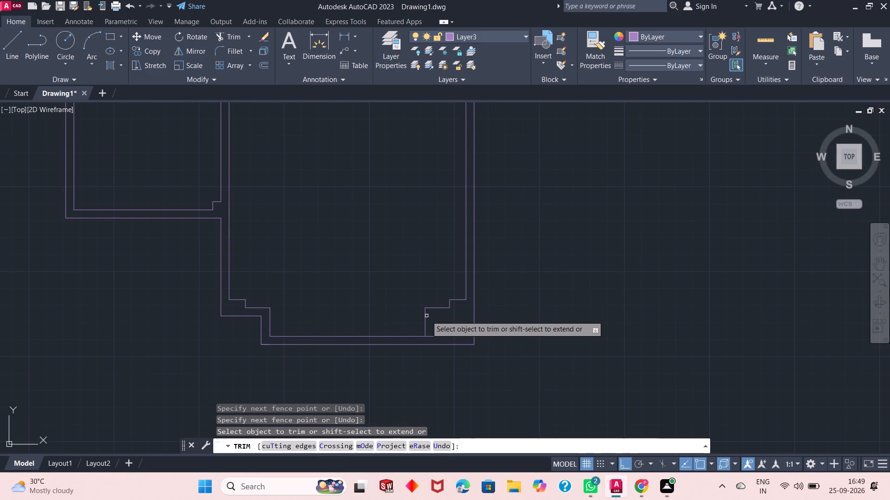
scroll(486, 334, up, 2)
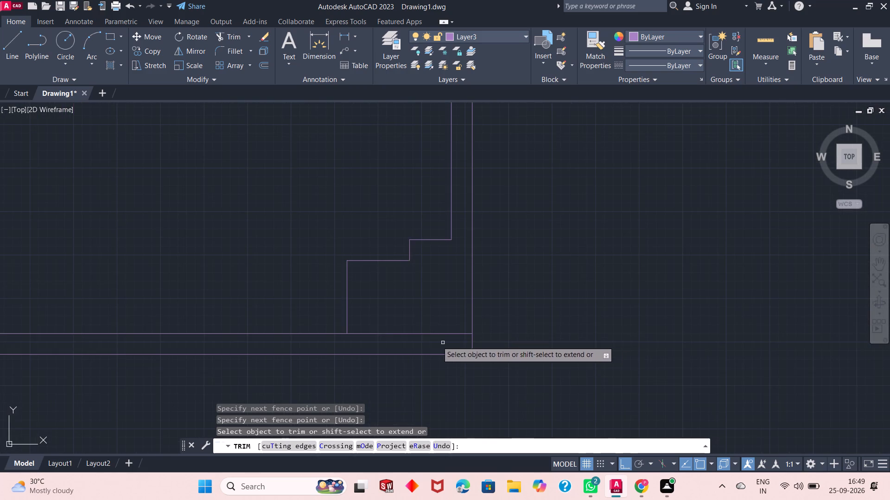
scroll(296, 300, down, 1)
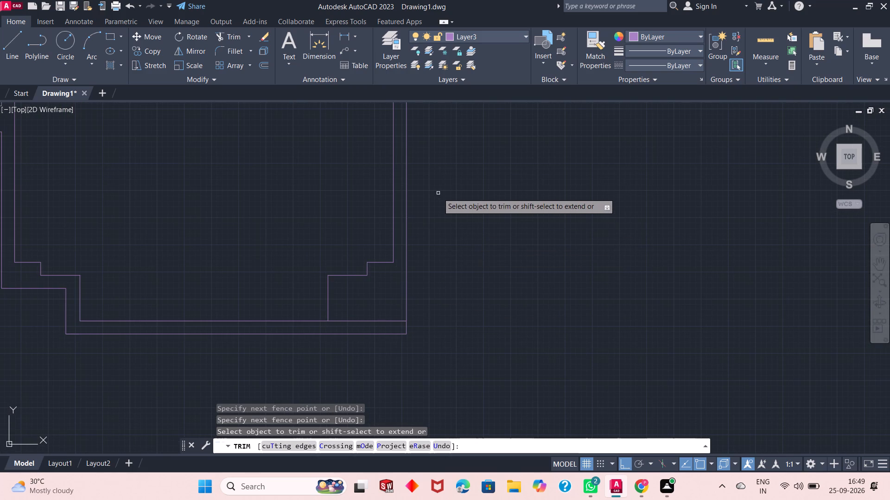
right_click(436, 190)
click(457, 199)
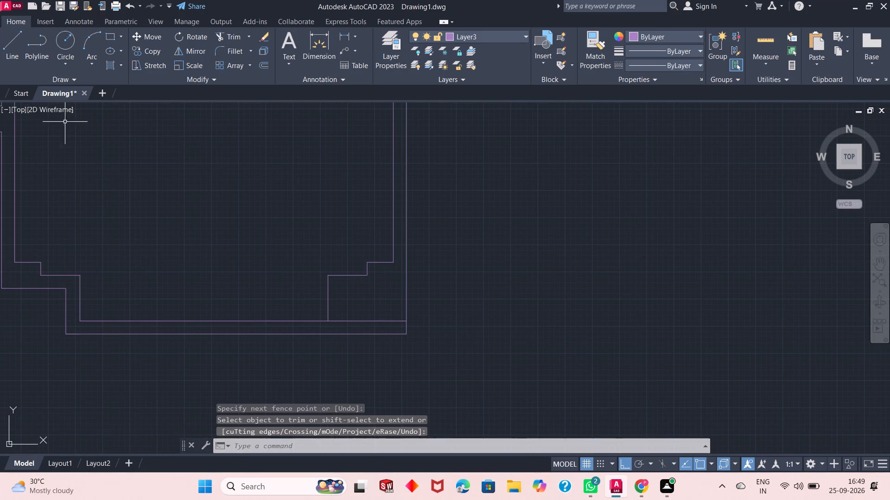
From the outer bottom wall line below the right stepped outline, draw lines 2' right, 7' up, and right to the outer wall.
click(13, 50)
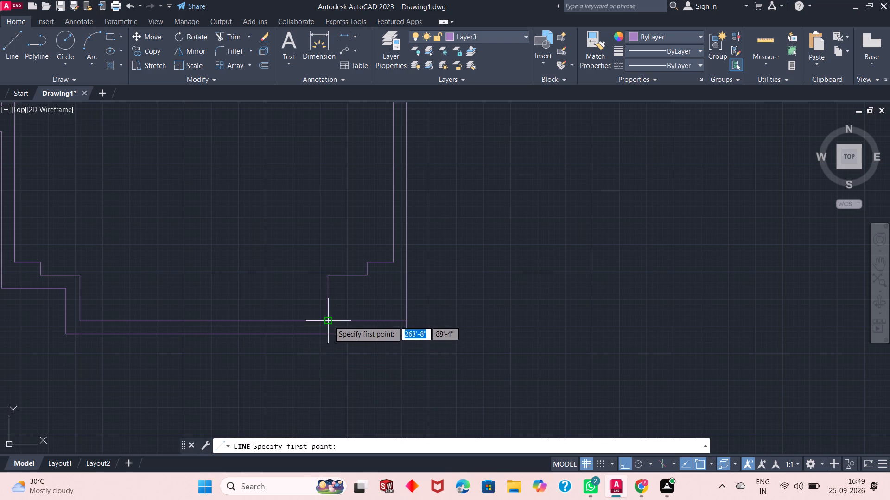
click(329, 333)
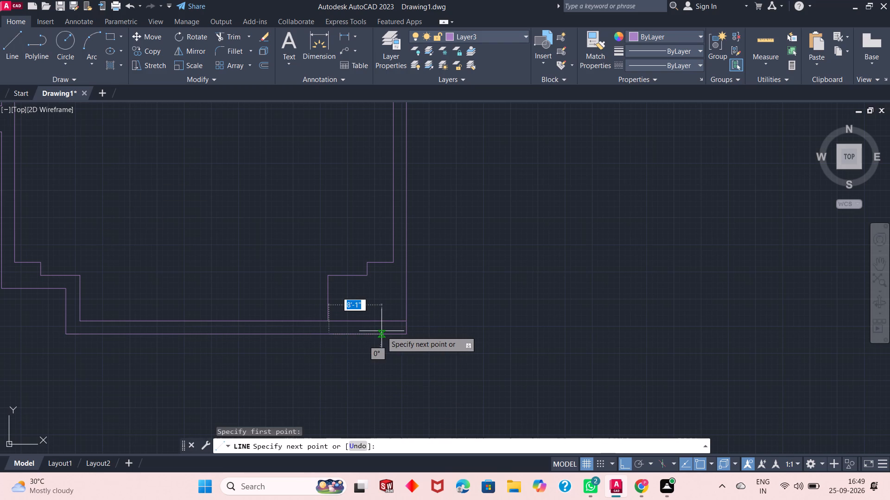
key(2)
key(apostrophe)
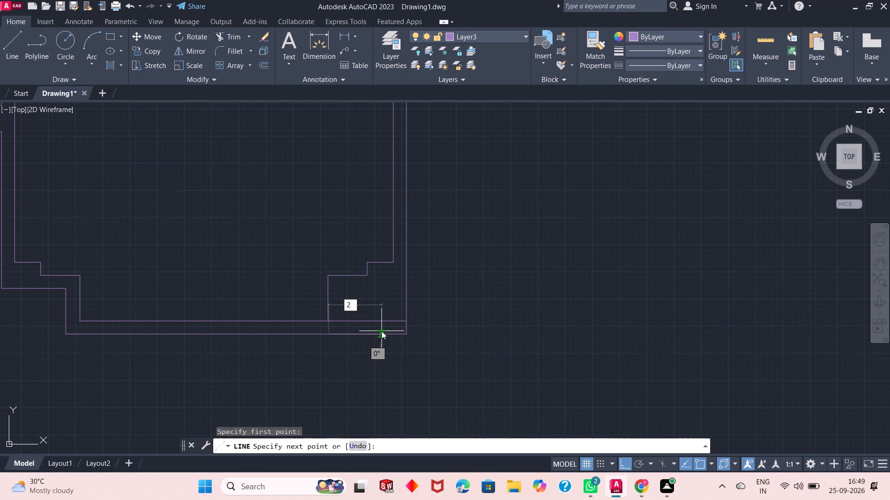
key(Return)
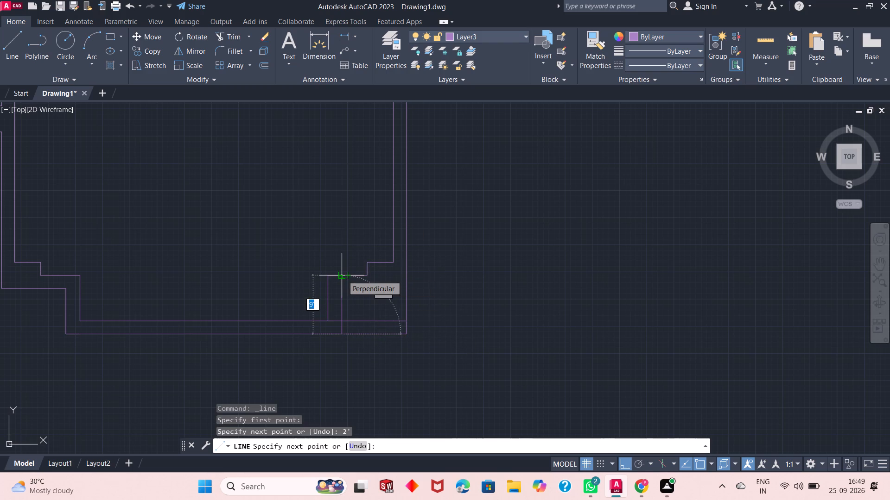
key(7)
key(apostrophe)
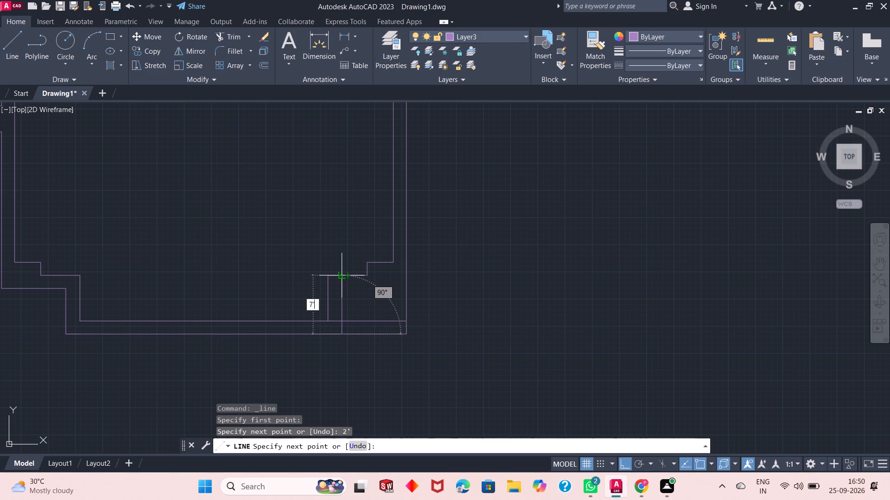
key(Return)
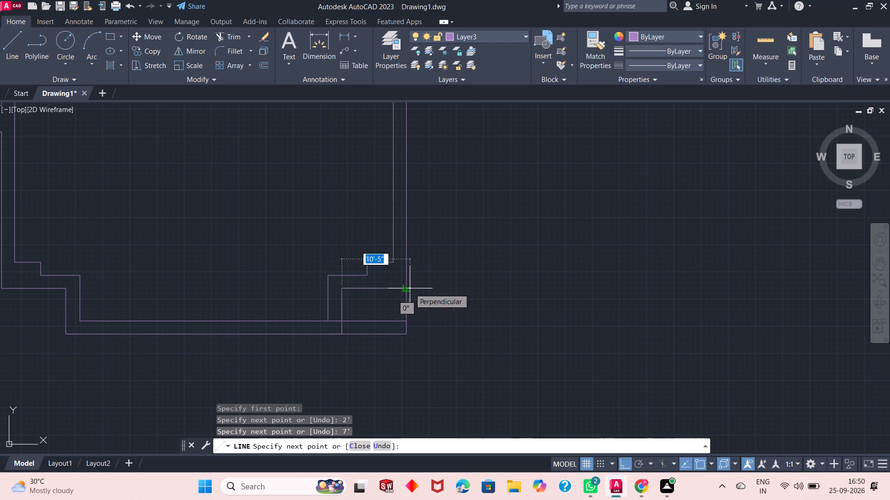
click(404, 288)
key(Escape)
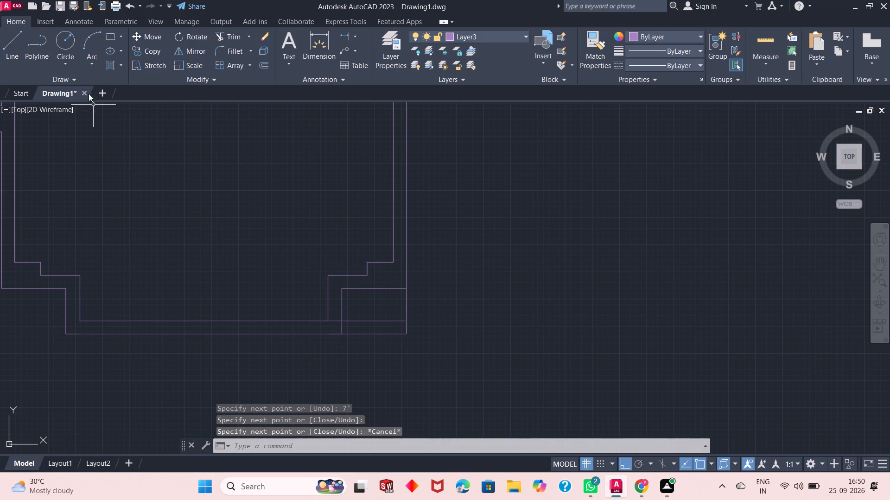
Trim the inner wall line piece between the right steps and the old outer wall corner lines outside the new bottom-right step.
click(232, 39)
click(336, 321)
click(443, 304)
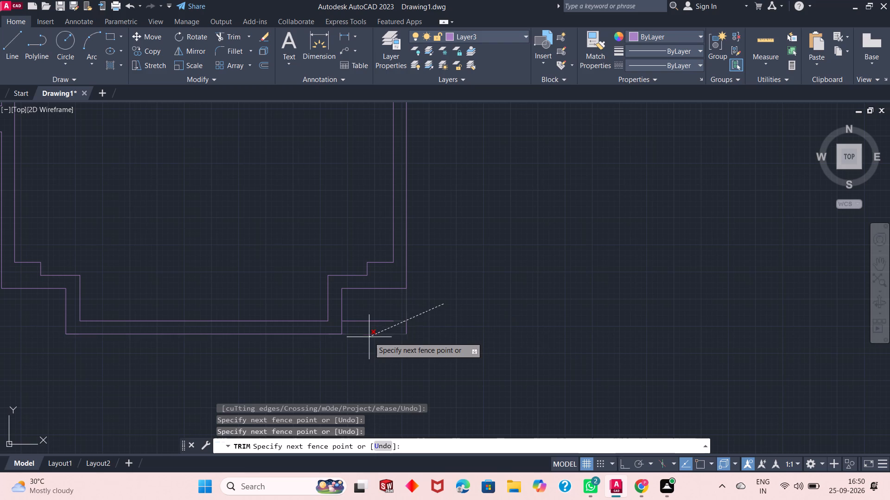
click(369, 337)
click(371, 321)
click(407, 326)
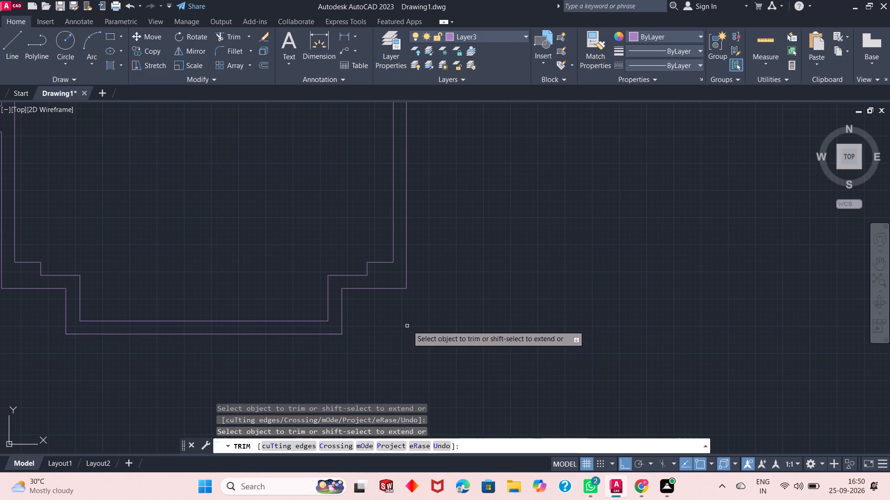
right_click(382, 309)
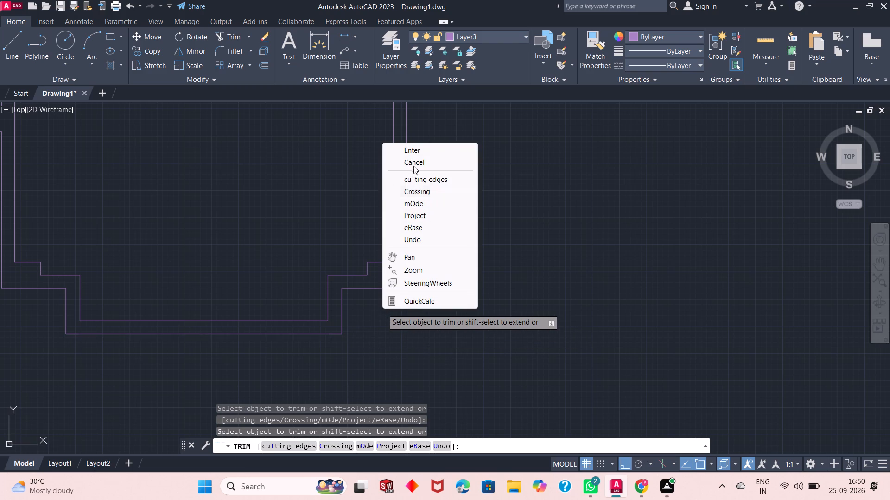
click(410, 147)
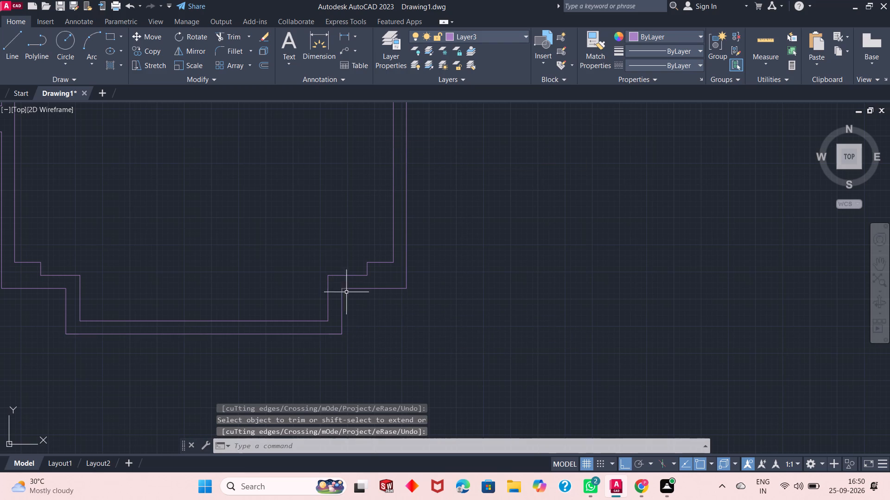
Examine the stepped bottom wall corners and the overall floor plan outline.
scroll(400, 335, down, 2)
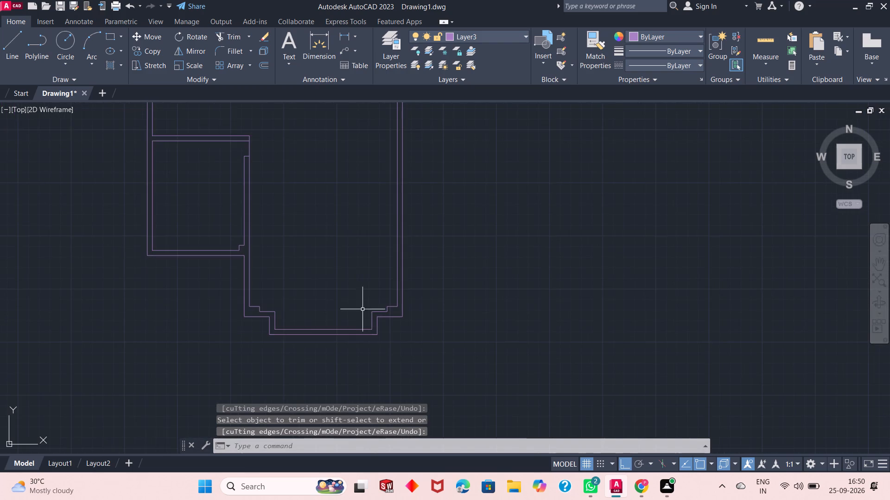
scroll(347, 302, up, 1)
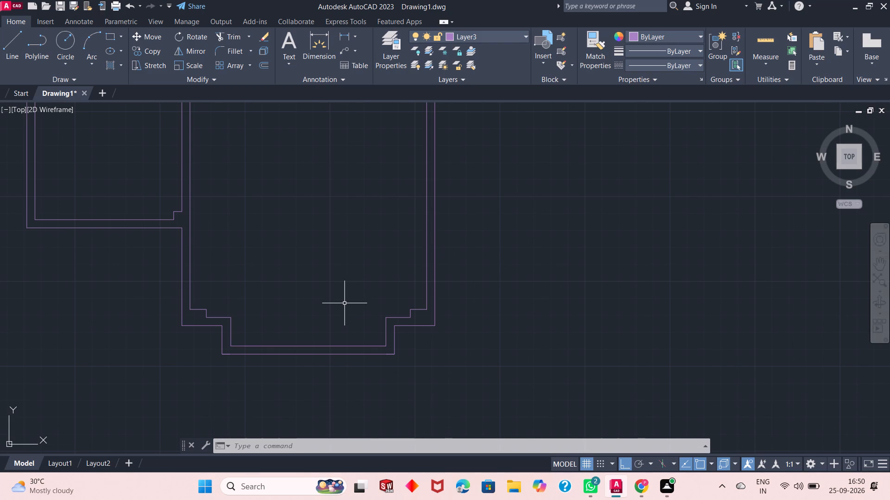
scroll(348, 319, down, 1)
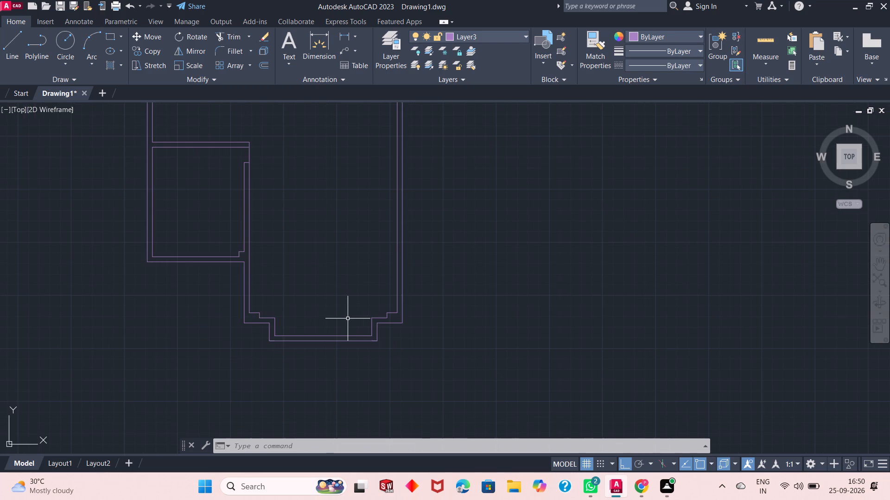
scroll(348, 319, down, 1)
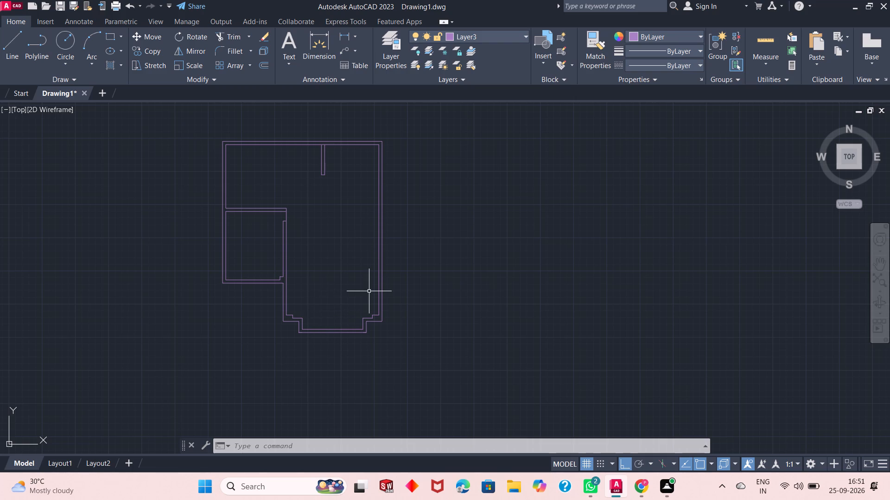
key(ctrl+z)
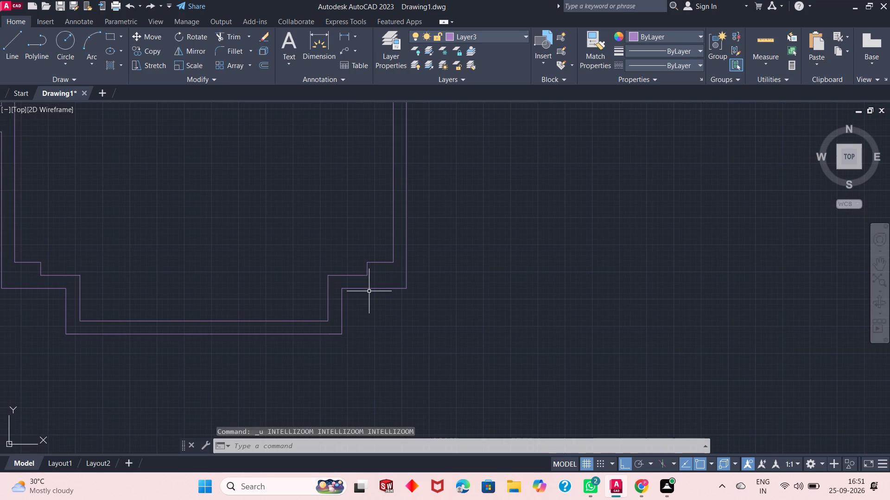
scroll(276, 213, up, 2)
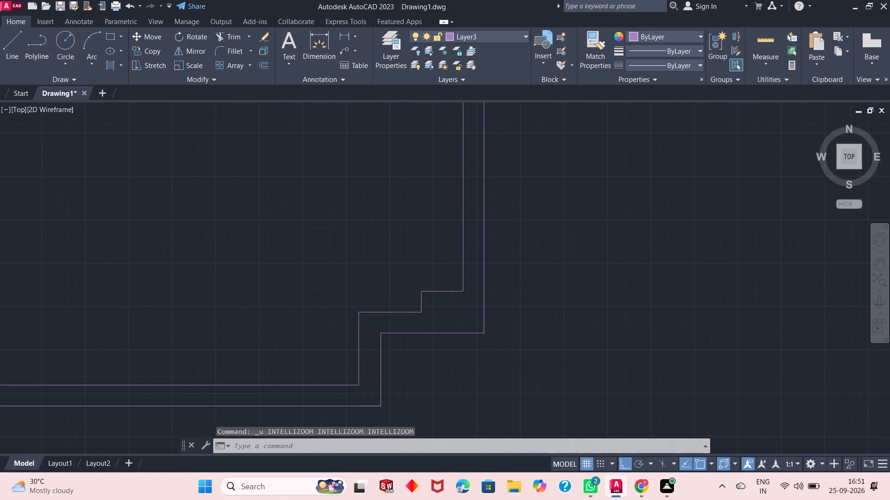
scroll(276, 213, up, 1)
scroll(276, 213, down, 8)
scroll(271, 183, up, 1)
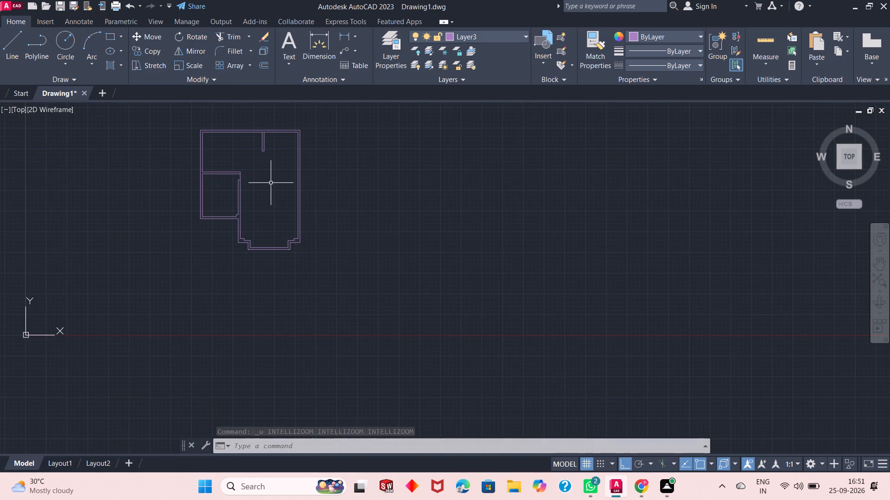
scroll(270, 183, up, 1)
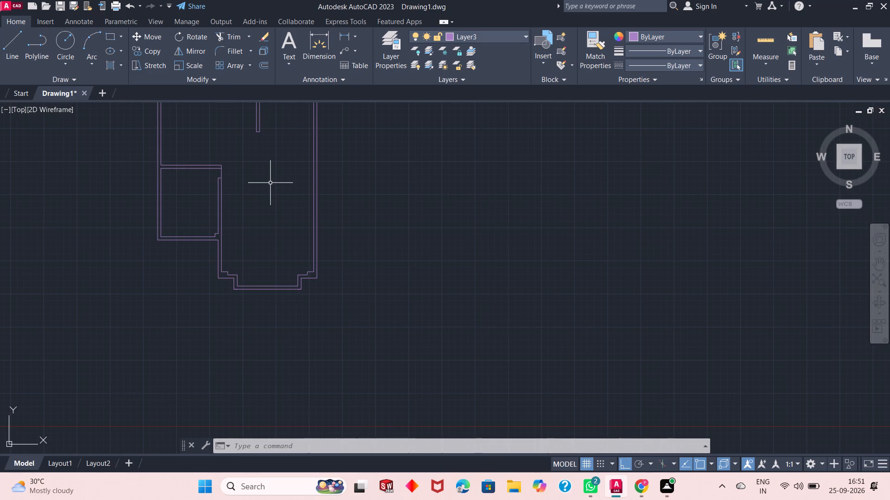
scroll(270, 183, up, 1)
scroll(270, 183, down, 2)
scroll(280, 145, up, 1)
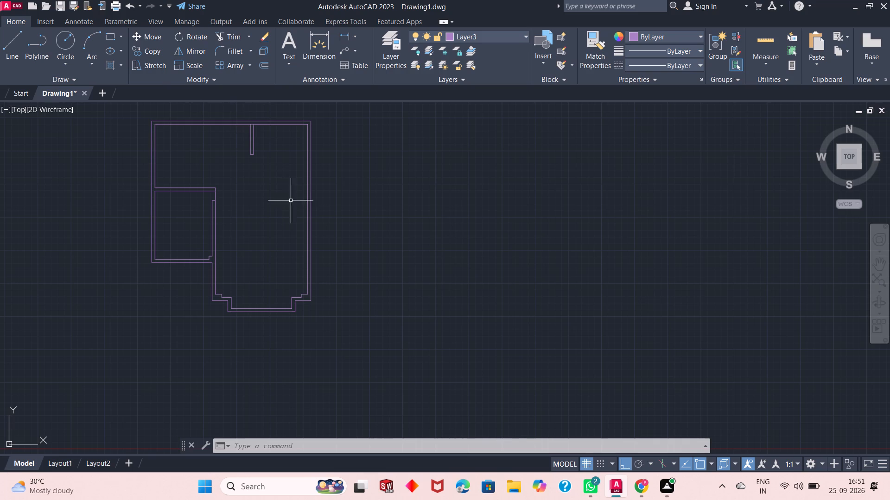
scroll(294, 307, down, 1)
scroll(293, 301, up, 1)
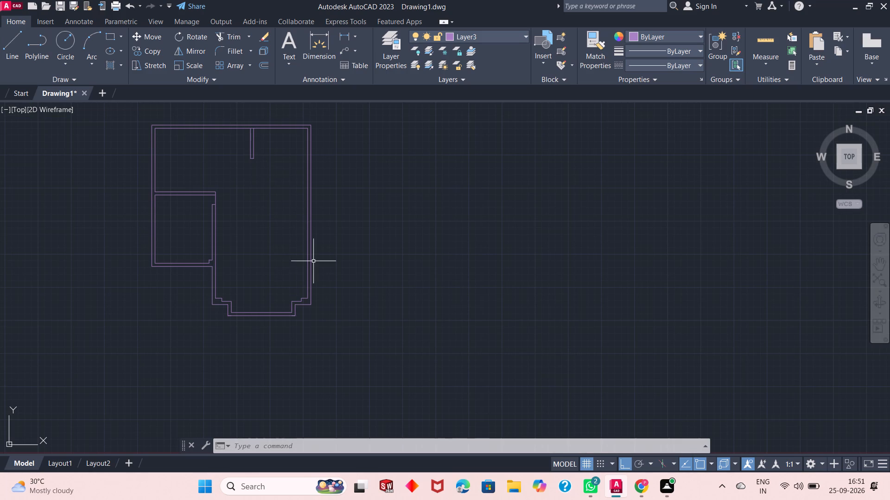
scroll(299, 300, down, 2)
scroll(299, 300, up, 2)
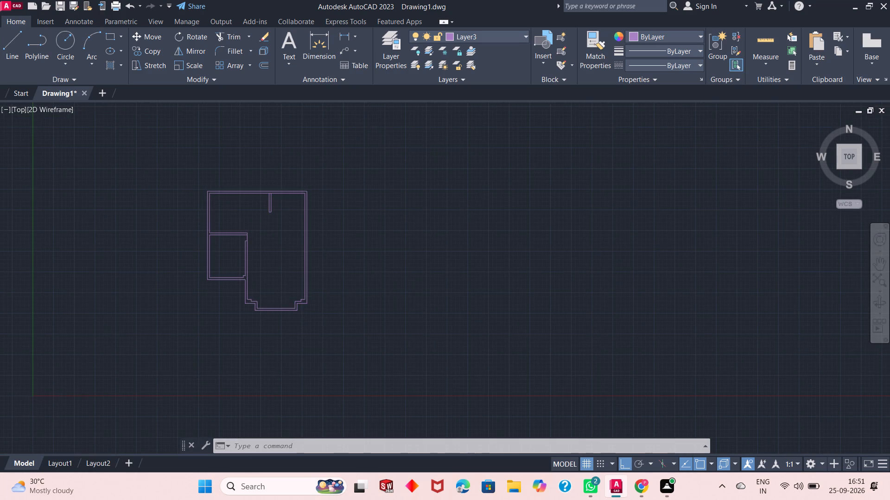
scroll(299, 299, up, 1)
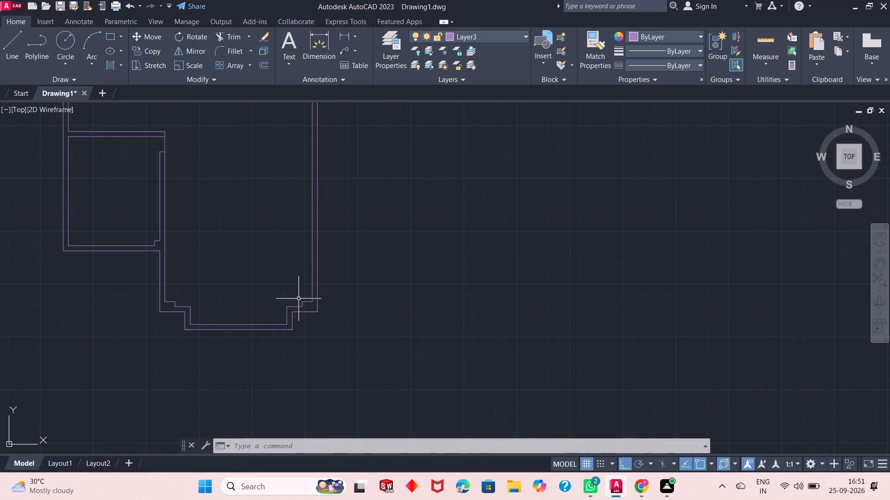
scroll(299, 299, down, 1)
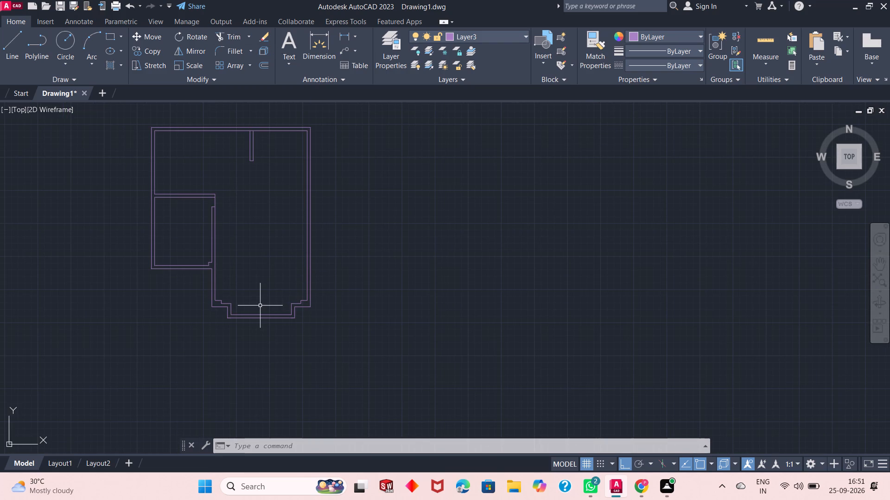
scroll(260, 307, down, 1)
scroll(260, 307, up, 1)
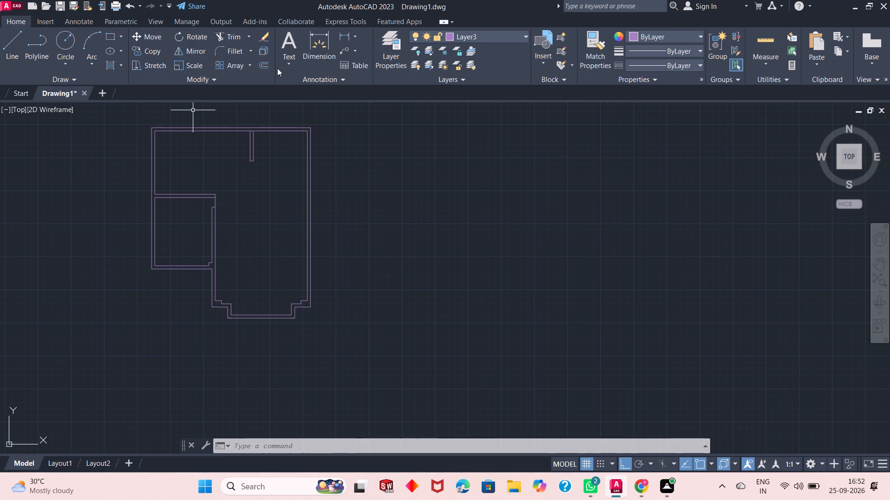
Offset the top wall's inner line 68' downward across the plan using the Through option.
click(260, 69)
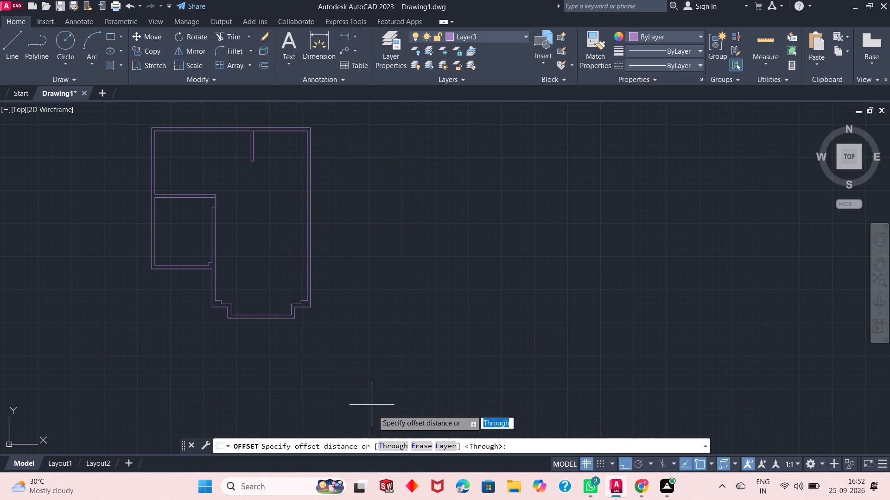
click(392, 444)
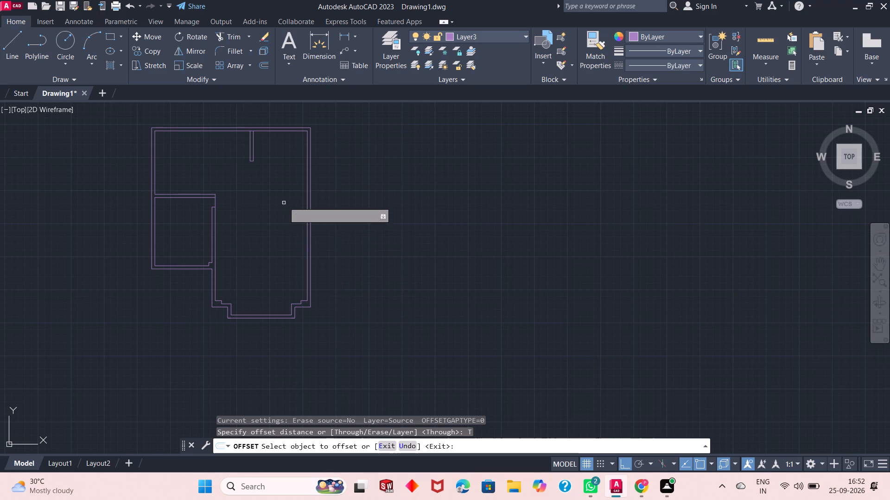
click(276, 131)
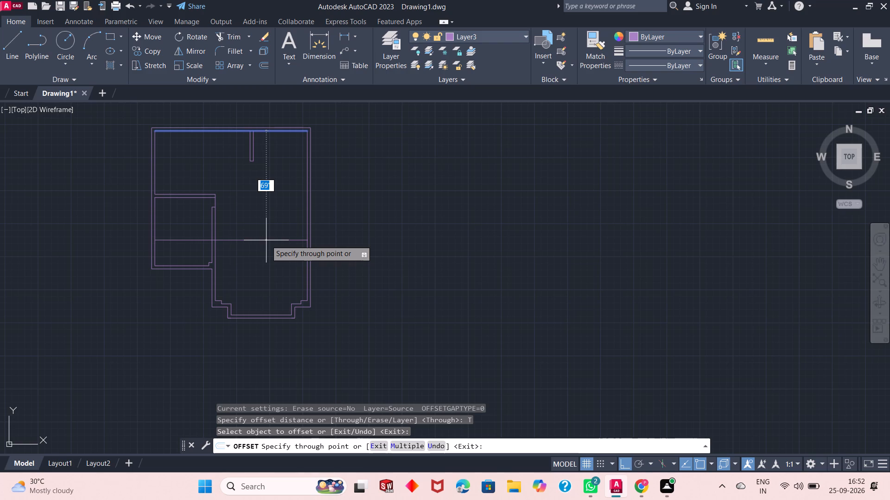
key(6)
text(8')
key(Return)
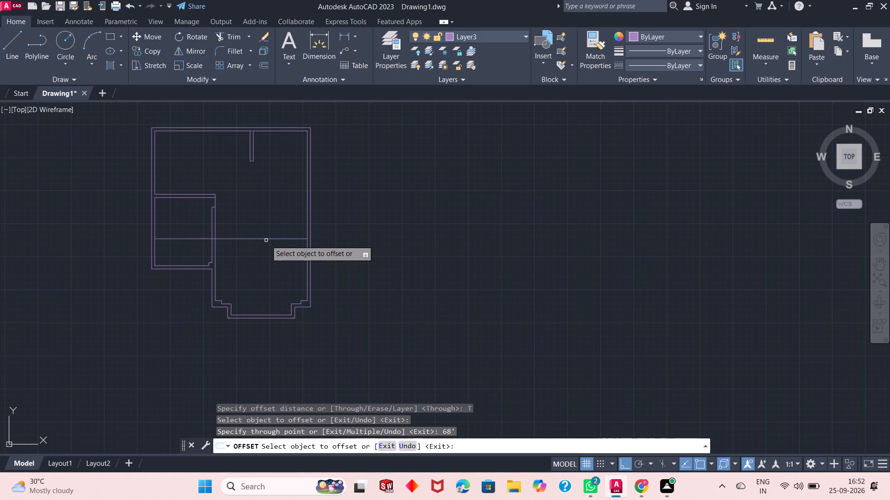
click(295, 239)
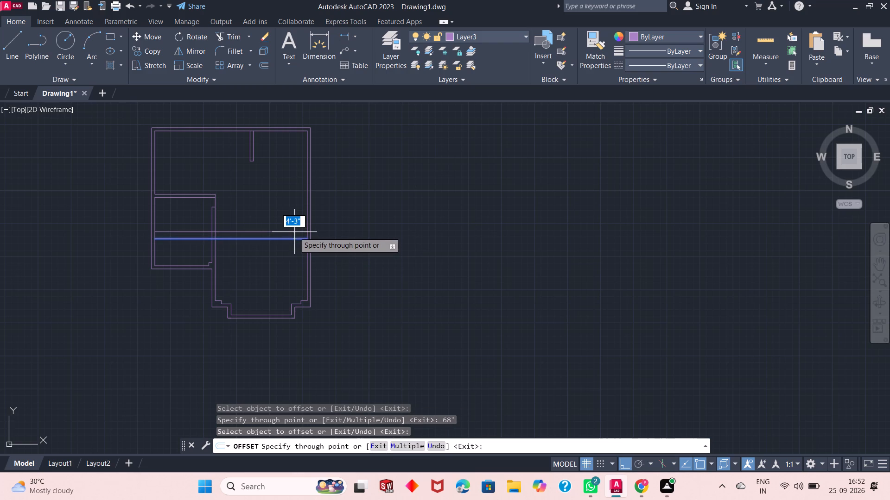
key(Escape)
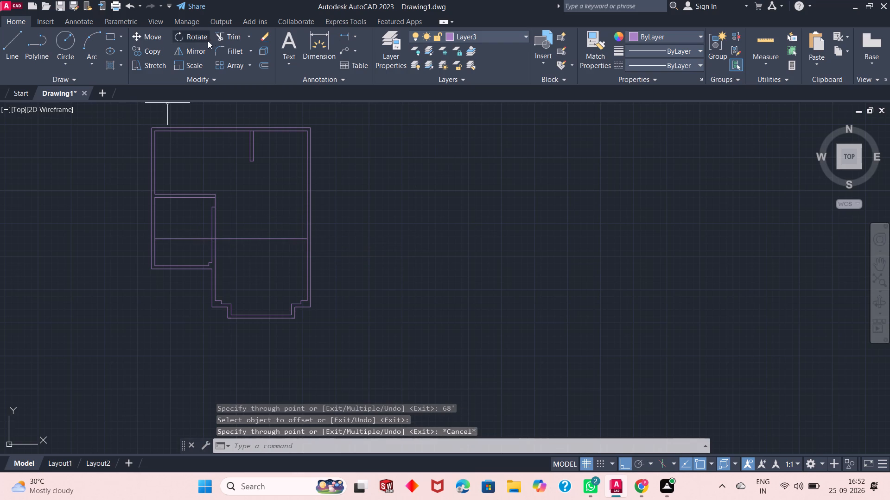
Trim the piece of the offset cross line that runs through the lower-left room.
click(221, 36)
click(176, 227)
click(175, 246)
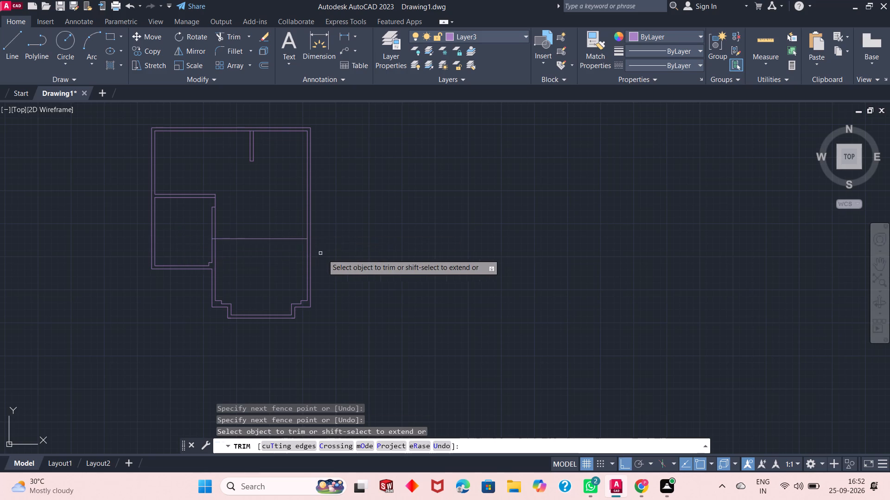
Trim away the right wall's outer line and the part of its inner line above the cross line.
scroll(324, 255, down, 2)
scroll(323, 254, up, 2)
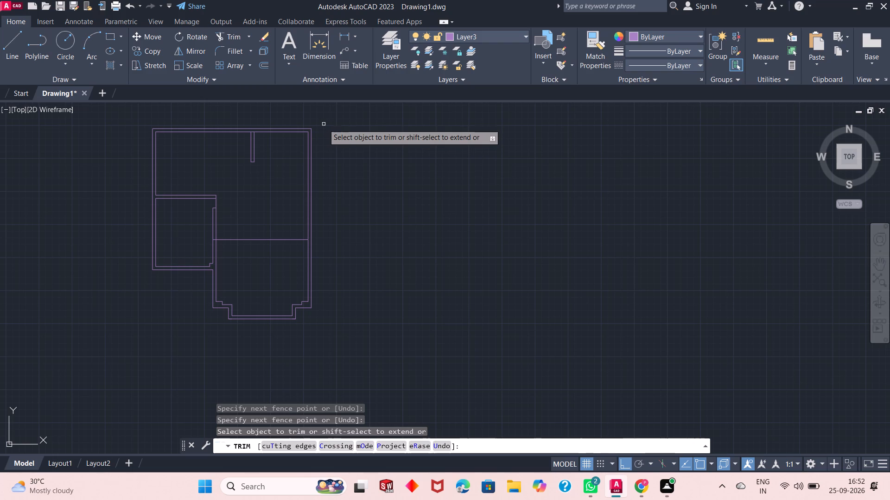
click(291, 200)
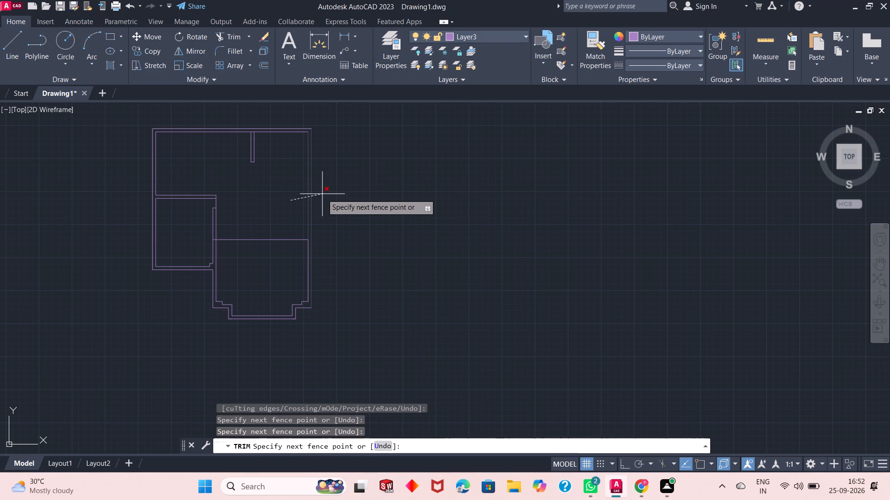
click(322, 194)
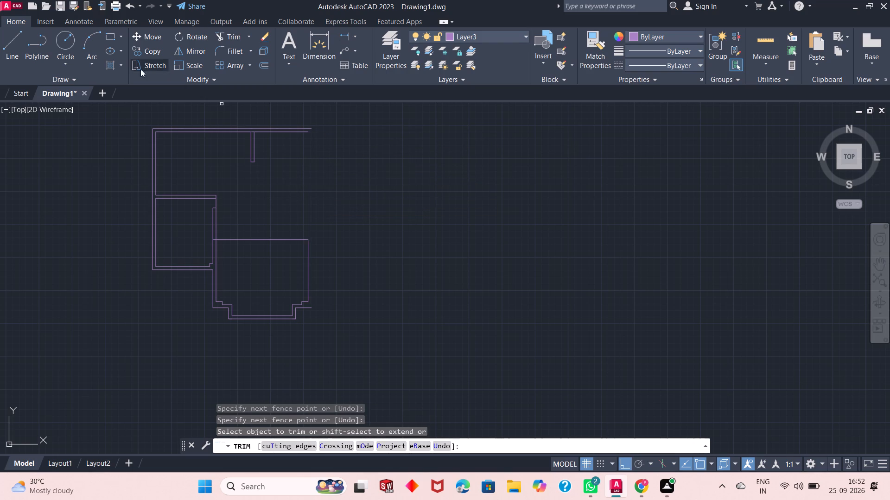
key(Escape)
Draw a vertical line from the lower end of the right wall's inner line down to the outer bottom wall line.
click(19, 55)
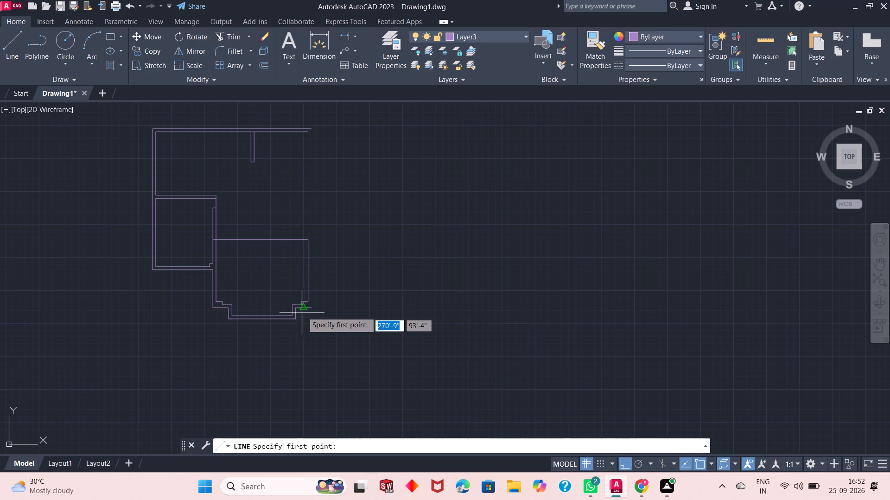
scroll(310, 312, down, 3)
scroll(310, 312, up, 5)
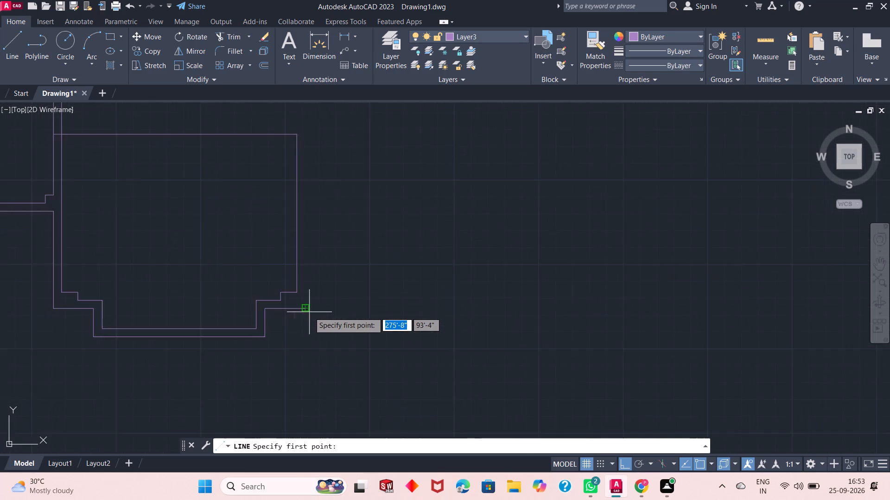
scroll(309, 312, up, 2)
click(273, 264)
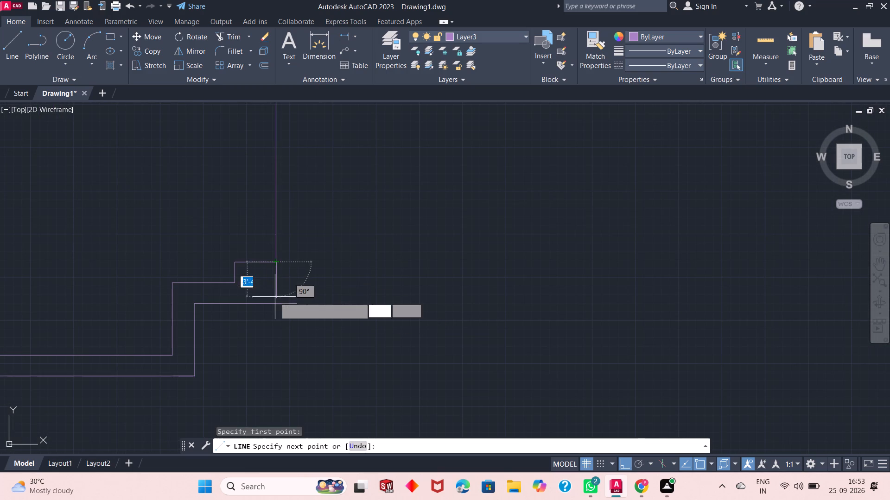
click(276, 304)
key(Escape)
key(Escape)
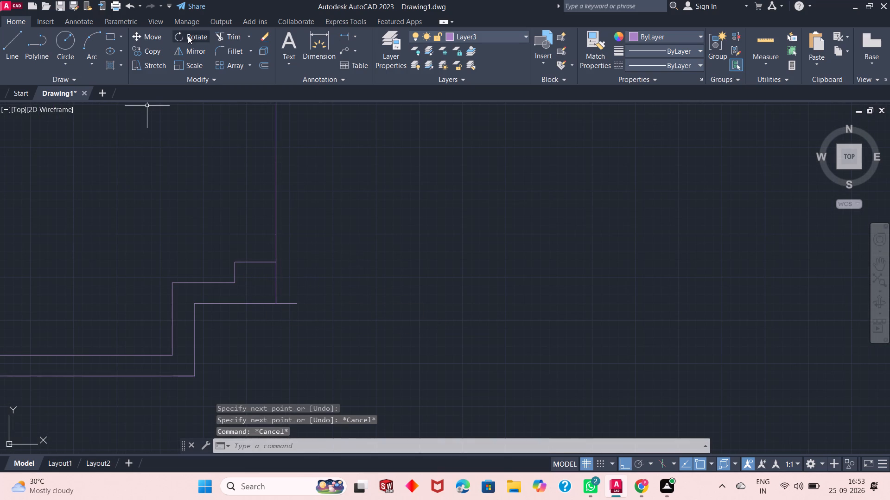
Trim the stub of the outer bottom wall line that extends past the new vertical line at the bottom-right corner.
click(219, 36)
click(311, 286)
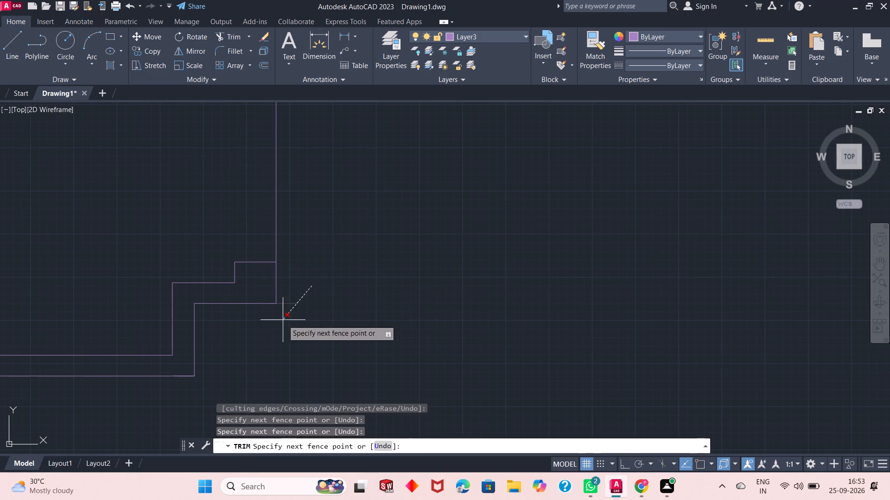
click(283, 320)
key(Escape)
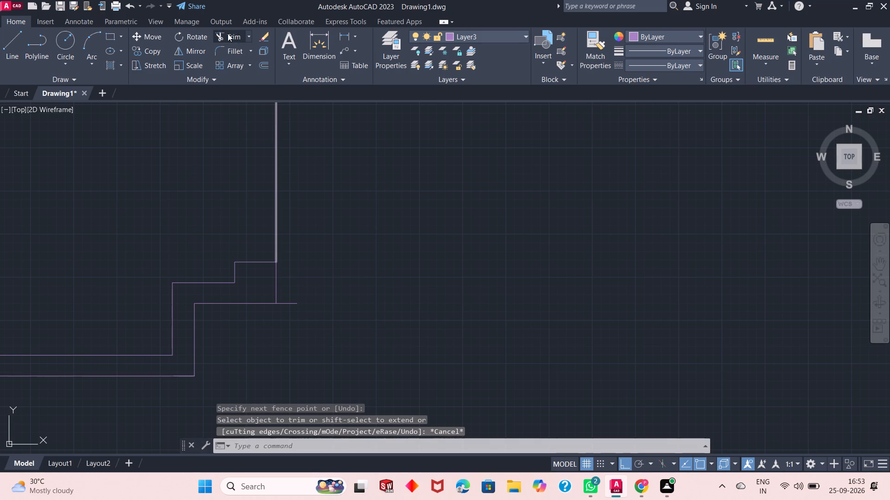
click(228, 33)
click(295, 291)
click(283, 317)
scroll(282, 317, up, 2)
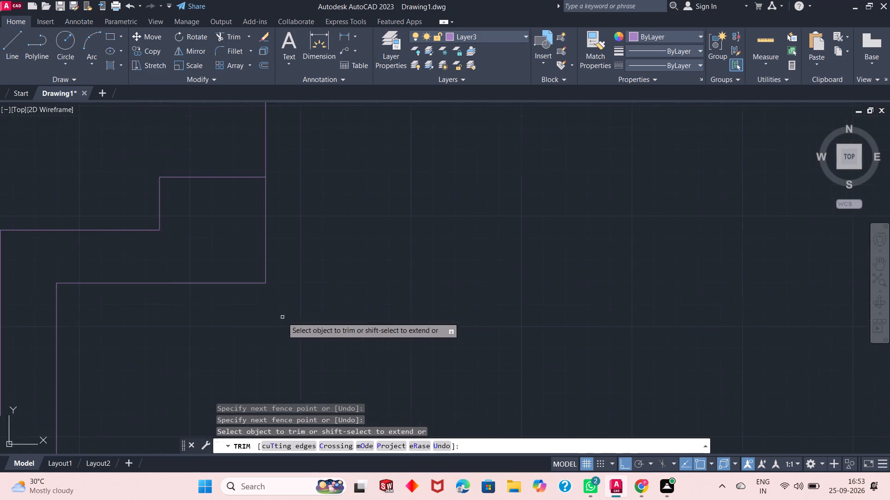
scroll(282, 317, down, 6)
key(Escape)
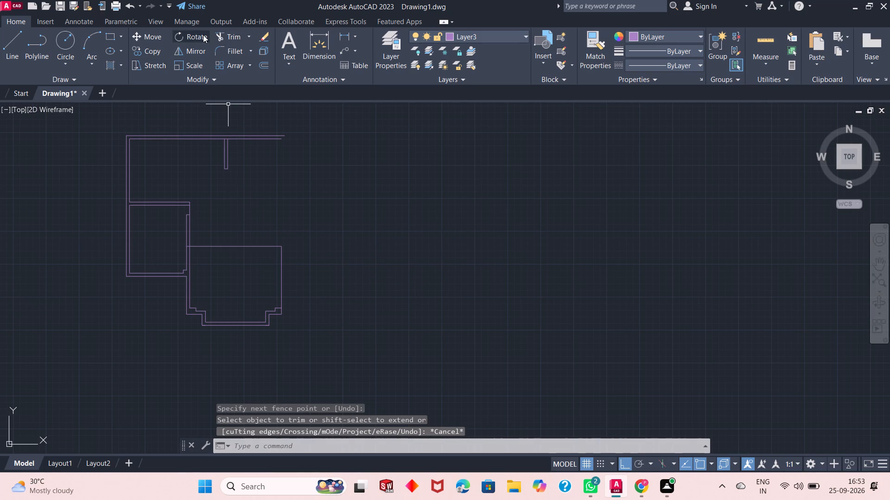
Draw a 68' vertical line from the right end of the top wall's inner line down to the cross line's end.
click(7, 43)
click(281, 142)
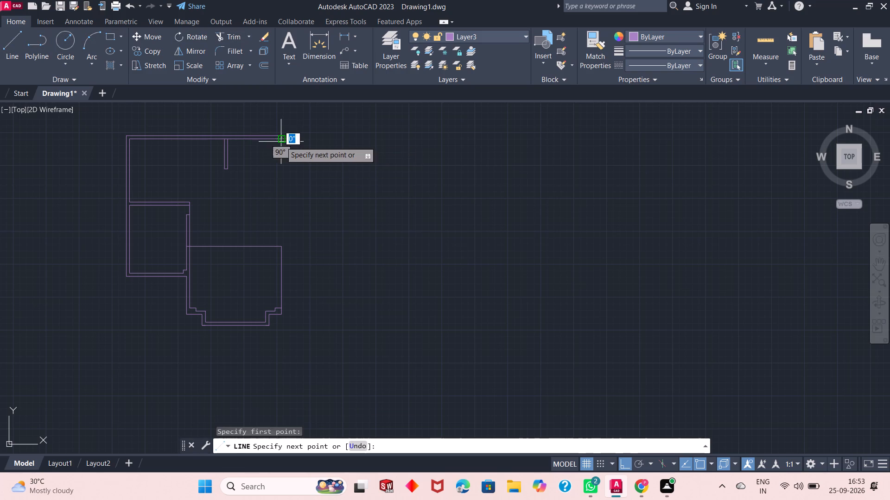
click(279, 248)
key(Escape)
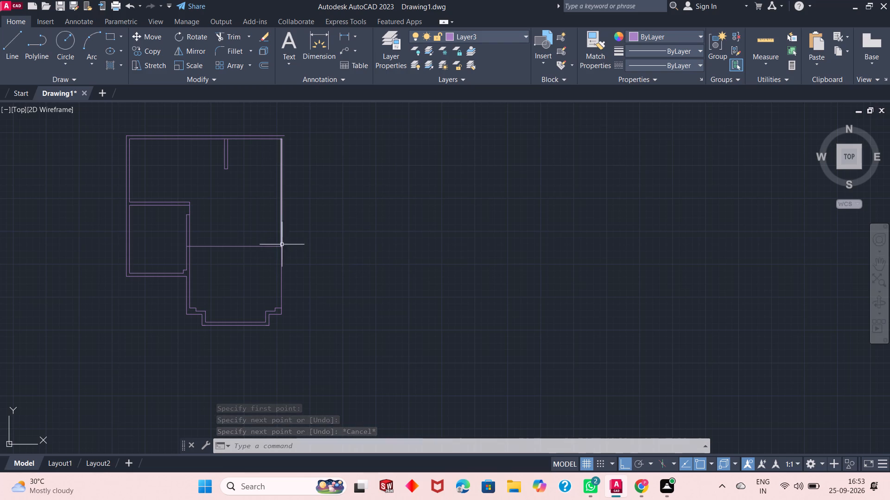
From the outer top wall line's right end, draw lines 20' right, about 113' down, and left to the plan's bottom-right corner.
click(18, 50)
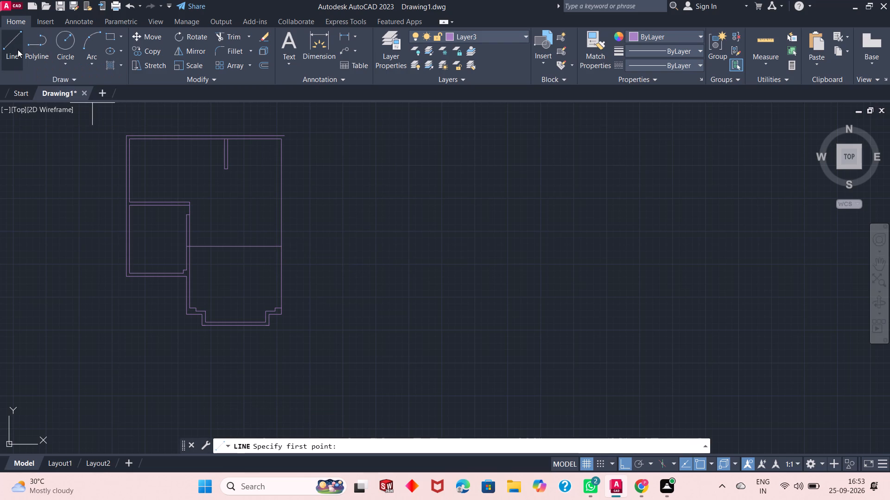
click(284, 132)
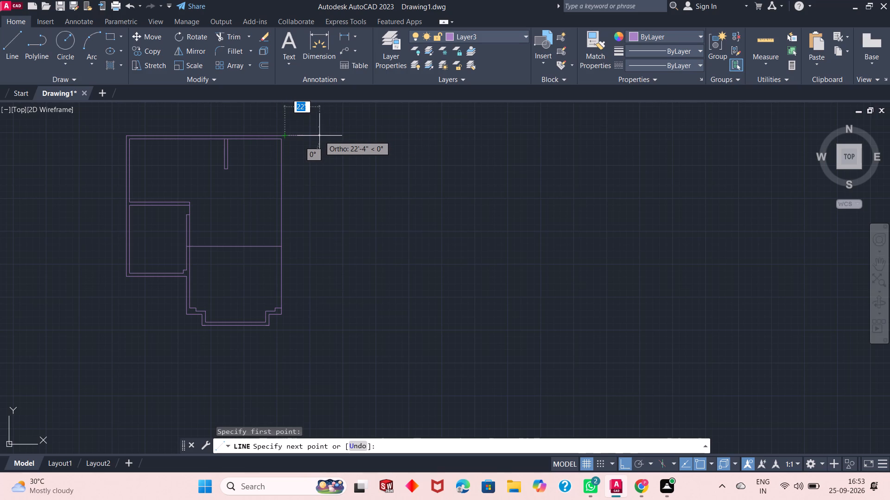
text(20')
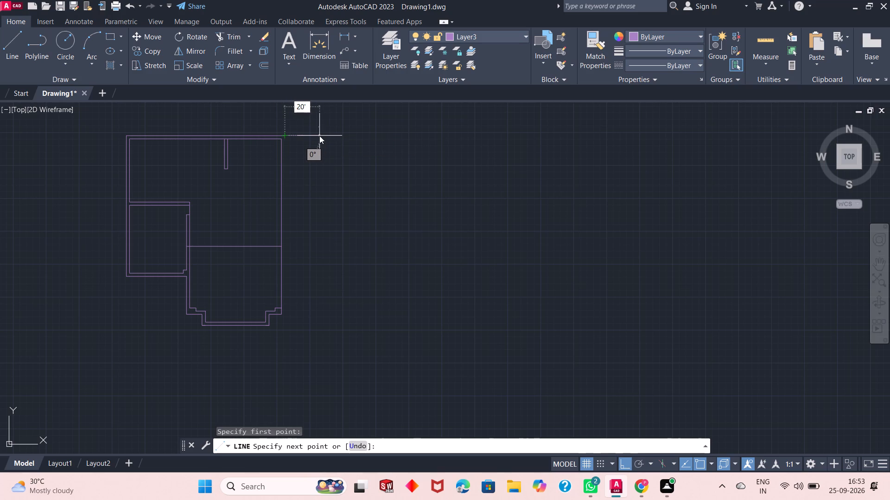
key(Return)
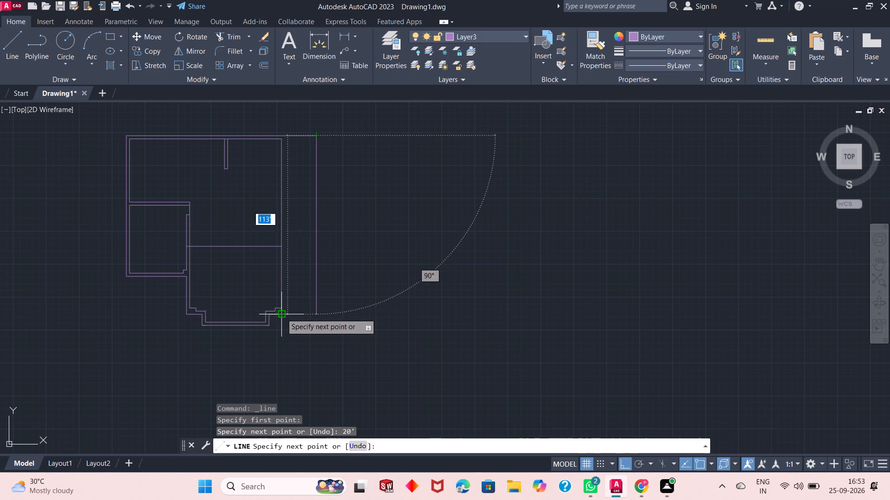
click(316, 315)
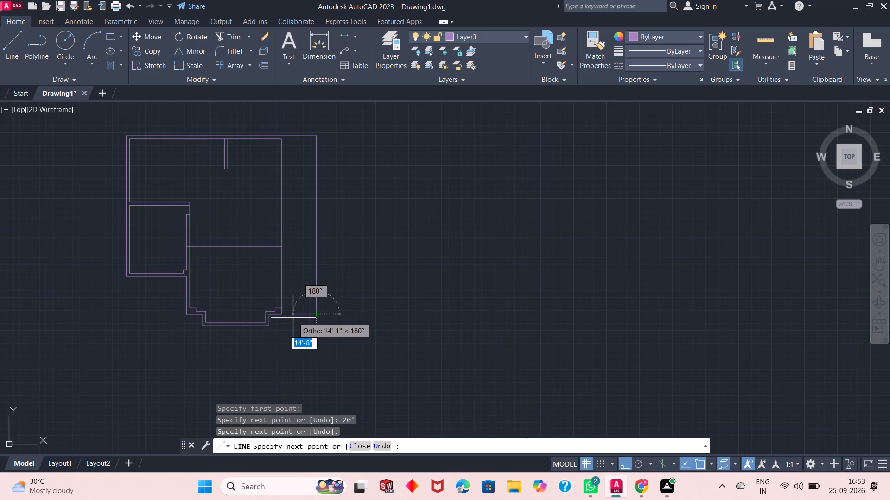
click(284, 318)
right_click(284, 318)
click(308, 326)
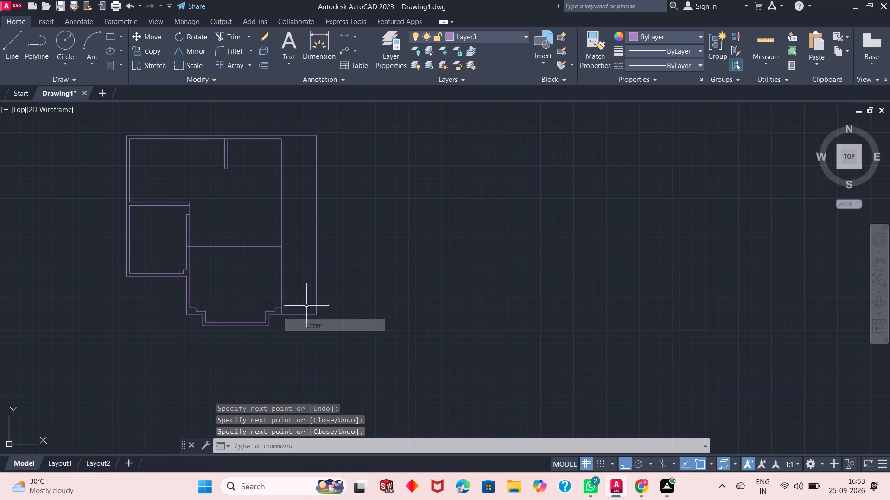
Offset the new far-right vertical line 2' outward to the right using the Through option.
scroll(284, 237, down, 1)
scroll(284, 237, up, 2)
scroll(284, 237, down, 2)
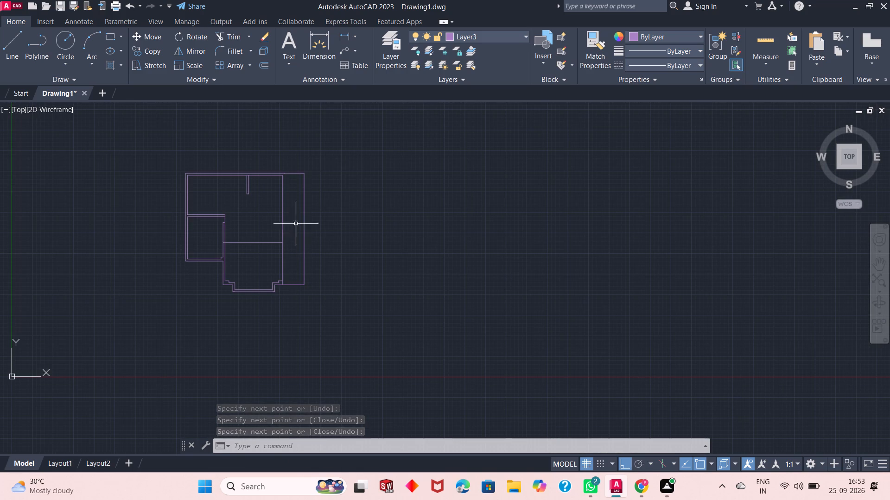
scroll(296, 207, up, 2)
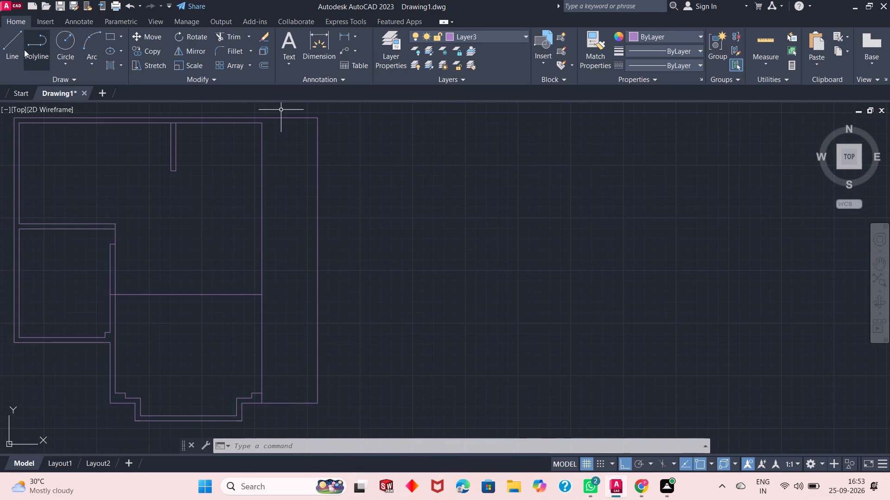
click(262, 60)
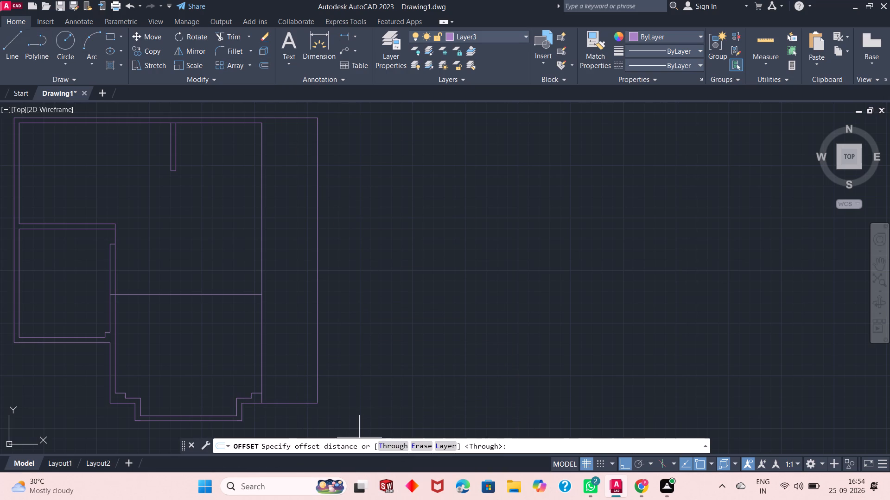
click(393, 446)
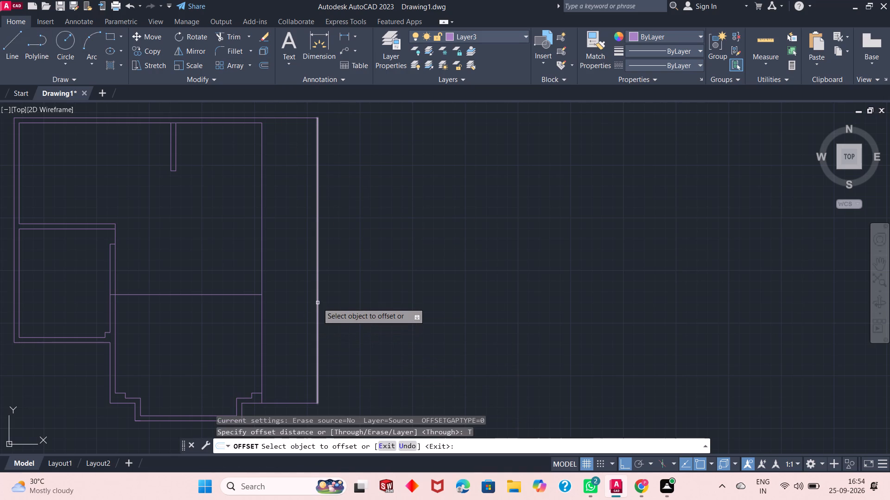
click(318, 303)
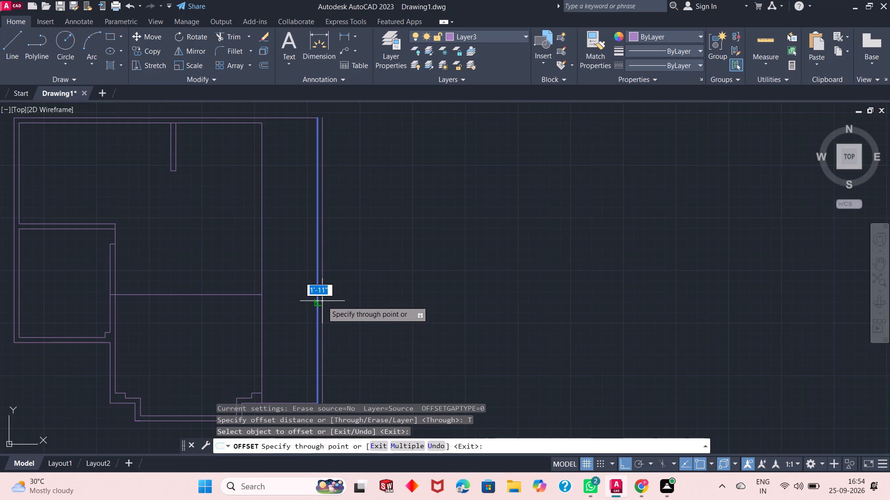
key(2)
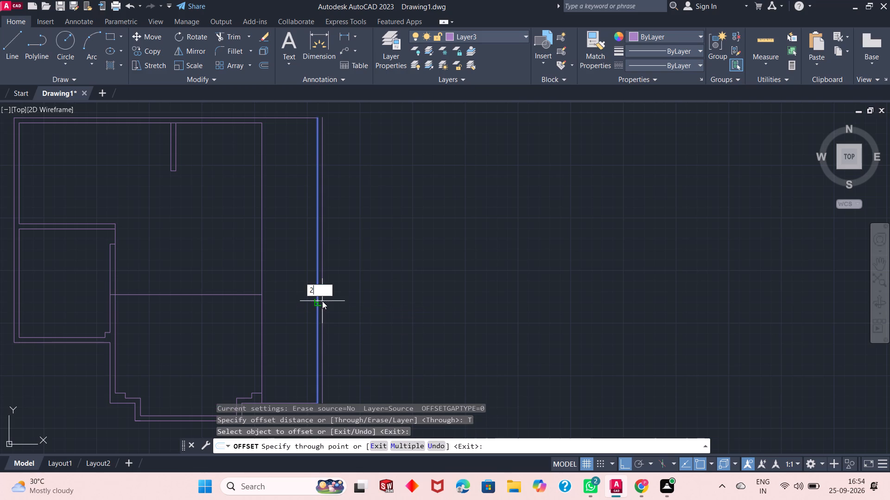
key(slash)
key(BackSpace)
key(apostrophe)
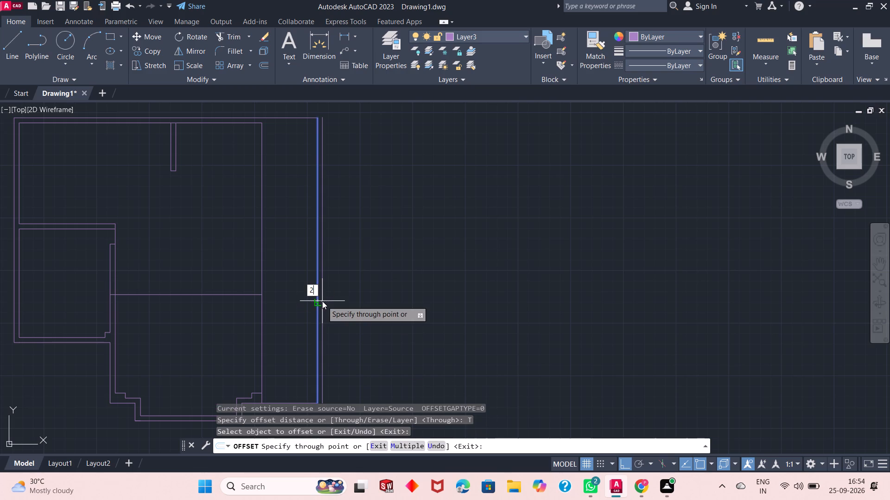
key(Return)
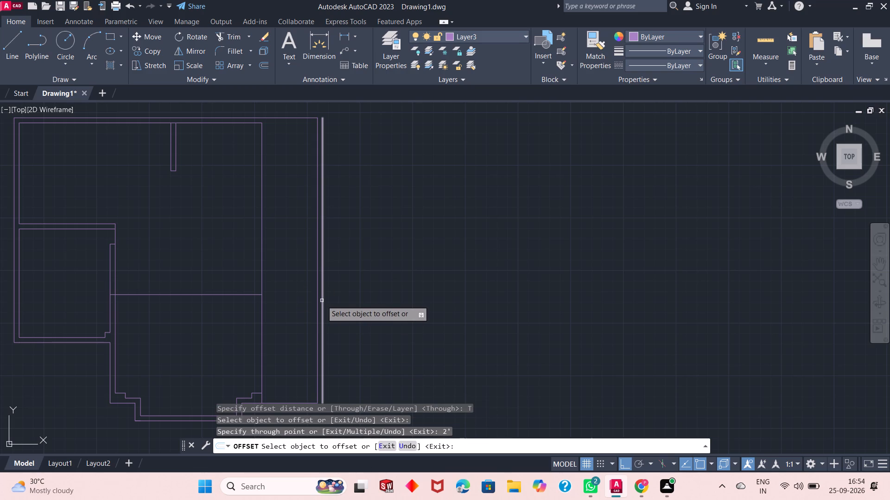
right_click(324, 171)
click(331, 177)
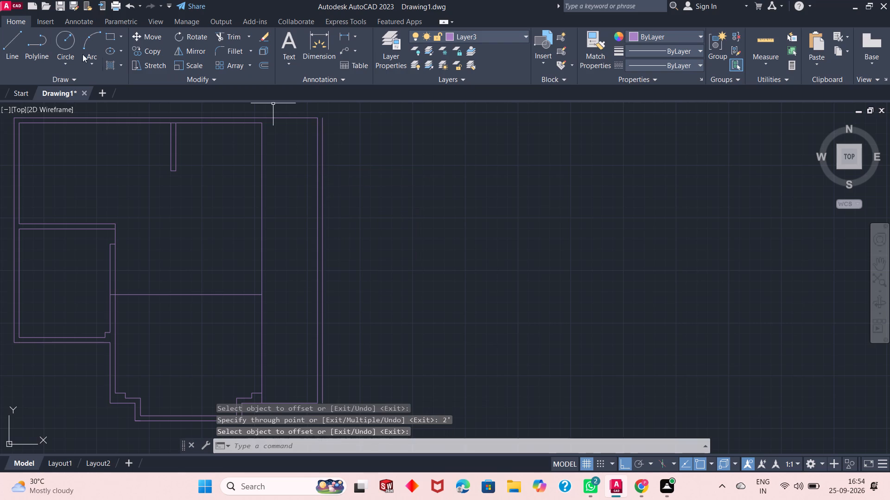
Draw a short horizontal line closing the 2' gap at the top of the far-right wall.
click(6, 46)
scroll(317, 114, up, 2)
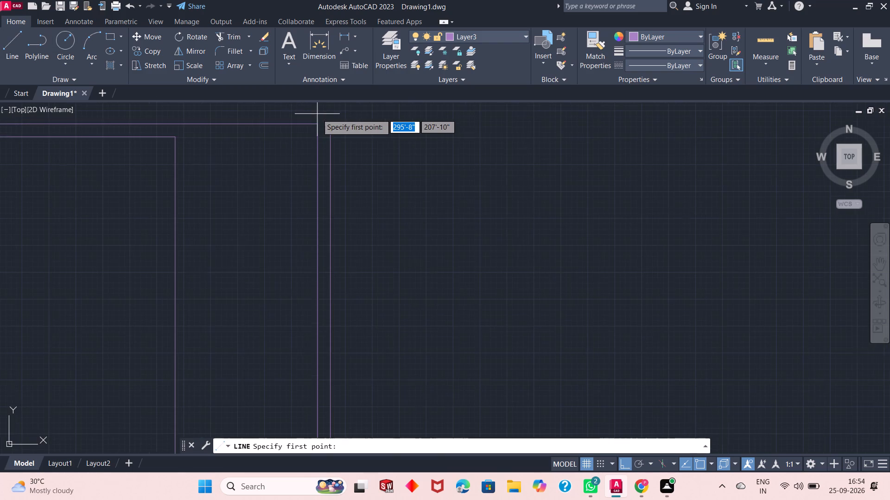
scroll(317, 114, up, 1)
click(316, 133)
click(335, 128)
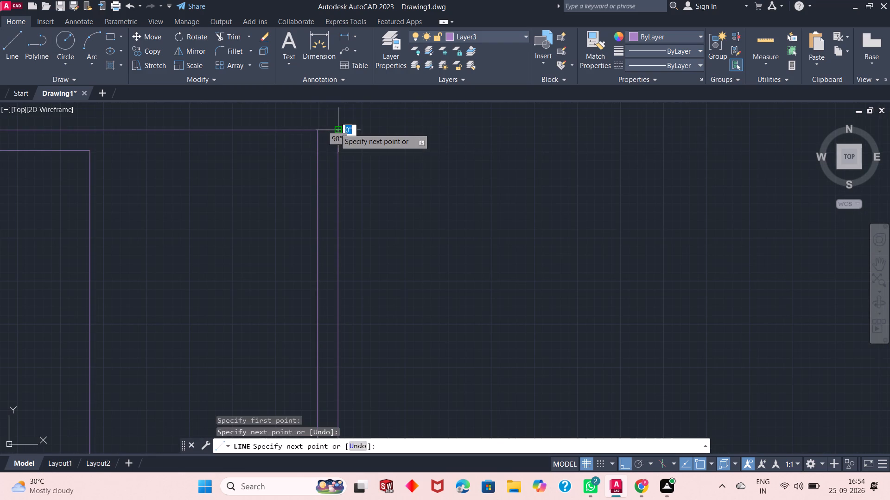
right_click(335, 128)
click(351, 133)
Draw a short horizontal line closing the 2' gap at the bottom of the far-right wall.
scroll(317, 131, down, 4)
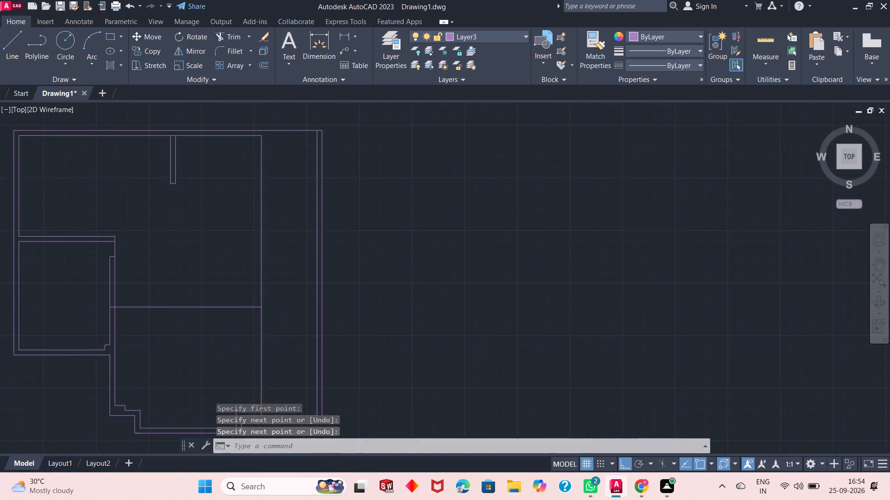
scroll(316, 314, up, 4)
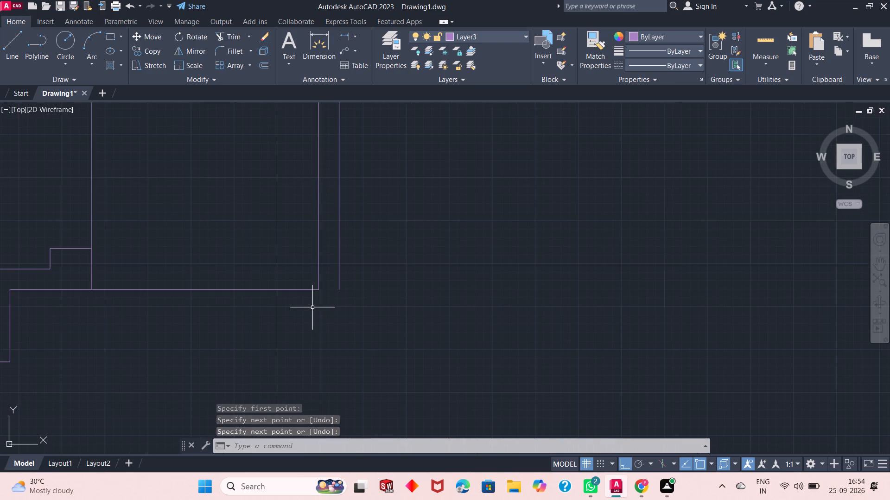
click(8, 54)
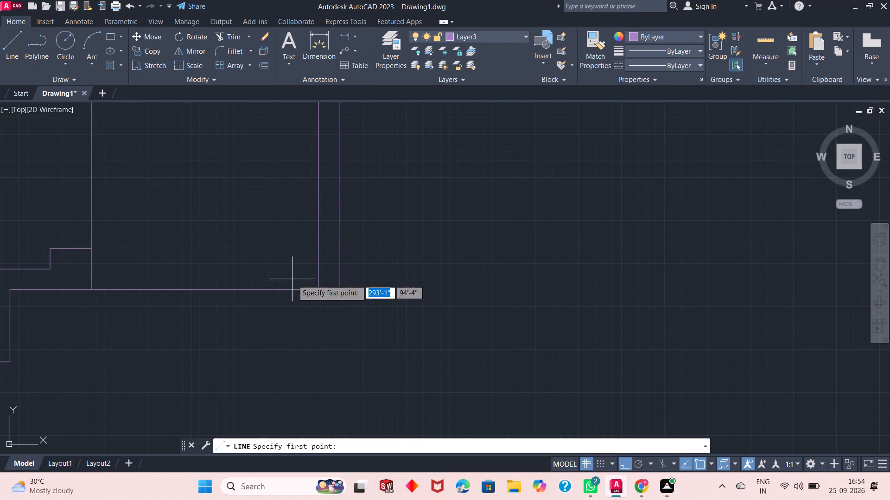
click(318, 287)
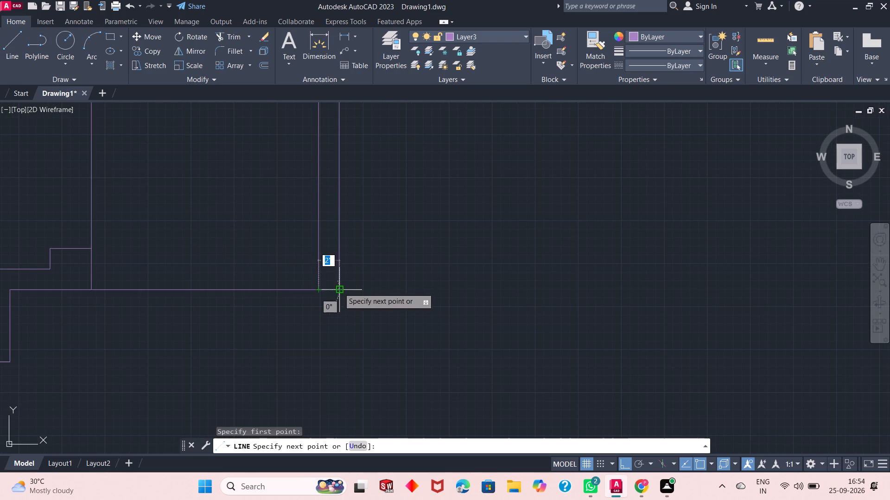
click(339, 288)
right_click(365, 238)
click(376, 245)
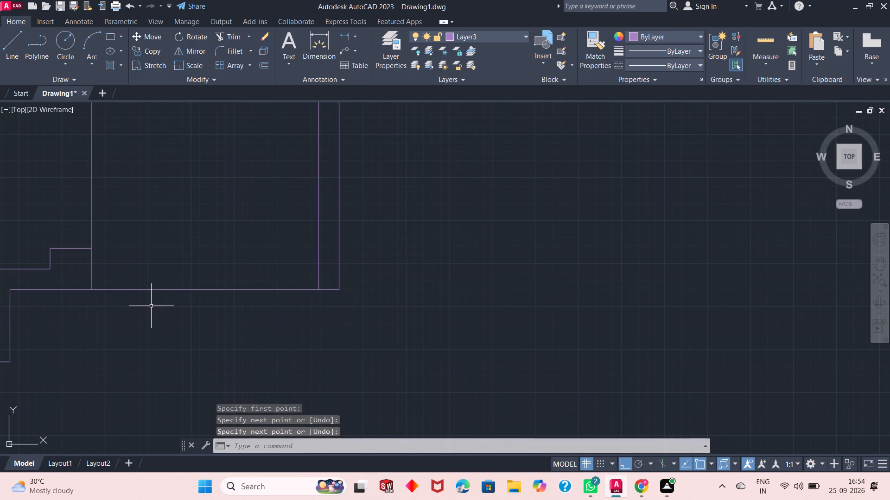
Draw a horizontal line about 21'-7" long from the right end of the top wall's inner line to the far-right wall's inner line.
scroll(190, 298, down, 5)
scroll(184, 238, up, 1)
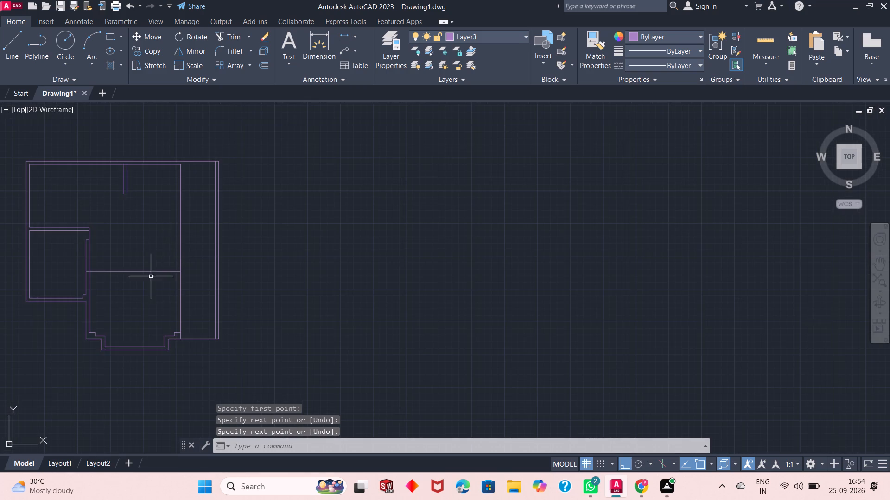
scroll(143, 298, up, 1)
scroll(142, 300, down, 2)
scroll(131, 260, up, 1)
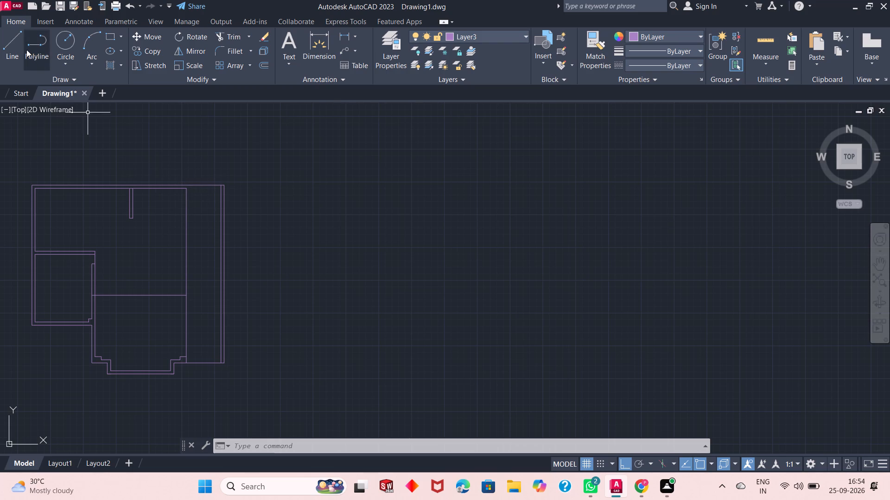
click(4, 49)
click(184, 190)
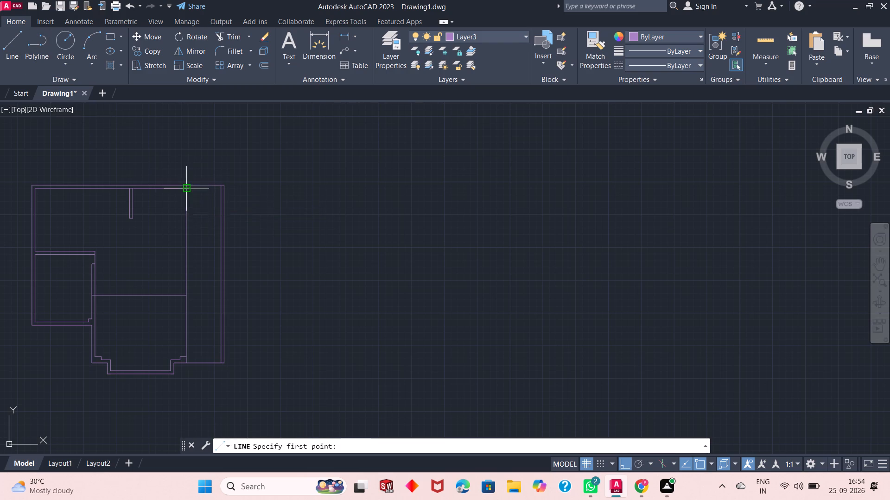
click(220, 193)
right_click(220, 193)
click(233, 198)
Offset the top stub wall's right line rightward using Through, placing the copy over a third of the way to the 68' vertical line.
scroll(133, 202, down, 1)
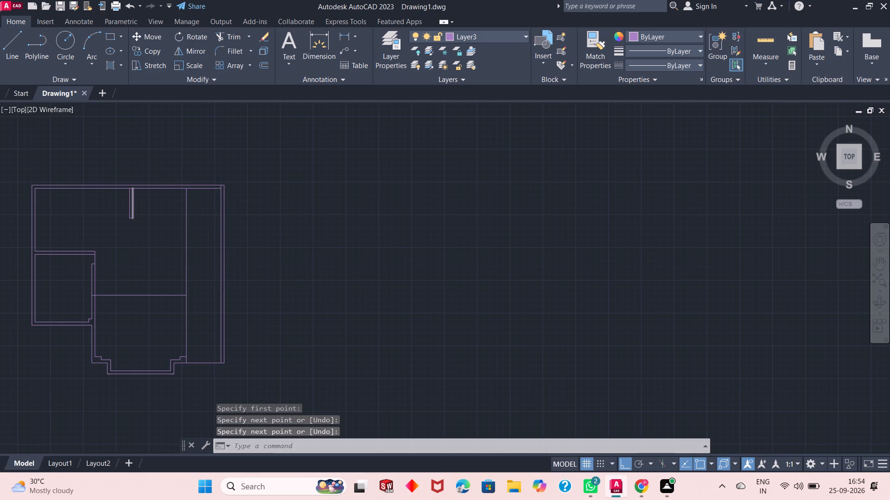
scroll(133, 202, up, 2)
scroll(61, 200, up, 2)
scroll(89, 194, down, 2)
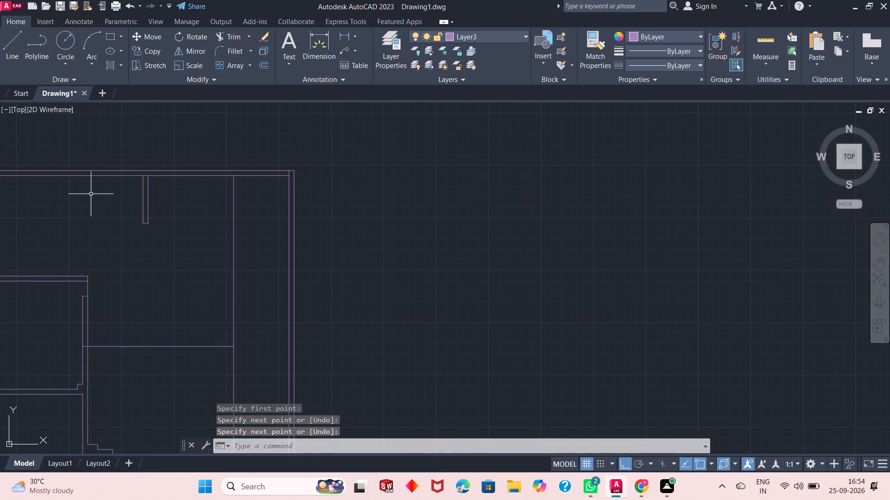
scroll(169, 216, down, 1)
scroll(9, 224, up, 1)
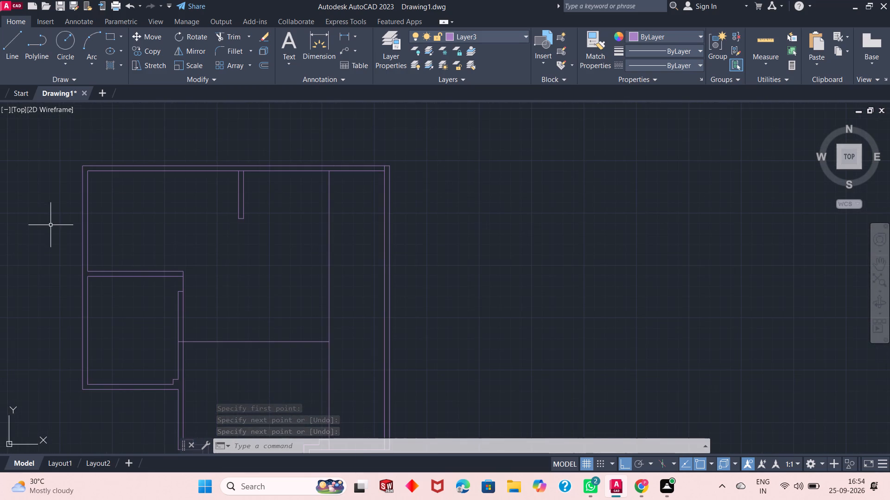
scroll(190, 244, down, 1)
scroll(460, 271, down, 2)
scroll(374, 280, up, 2)
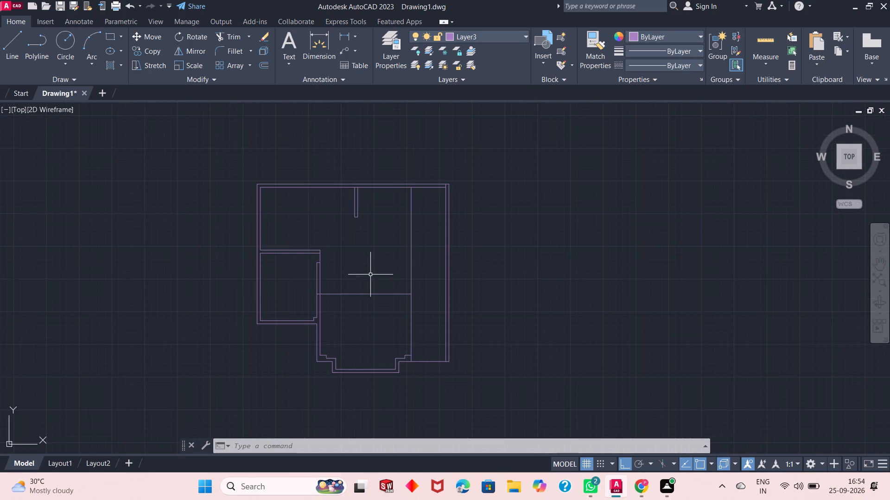
scroll(369, 275, up, 1)
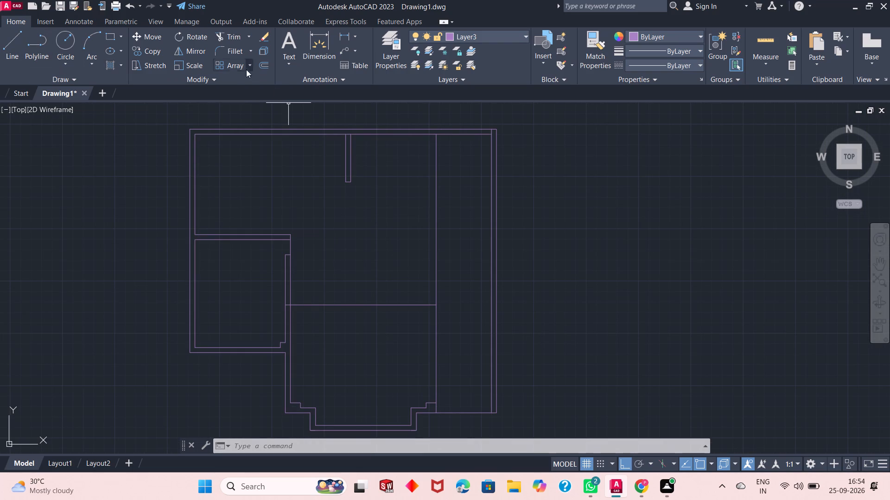
click(264, 63)
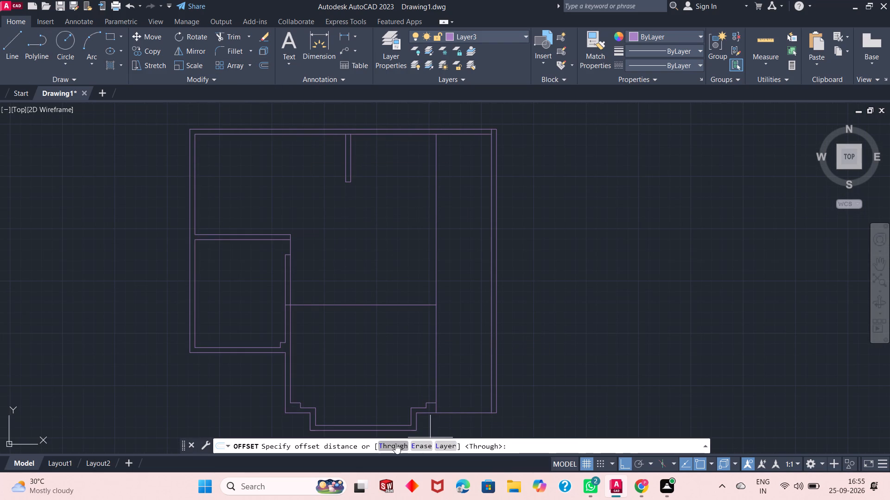
click(394, 444)
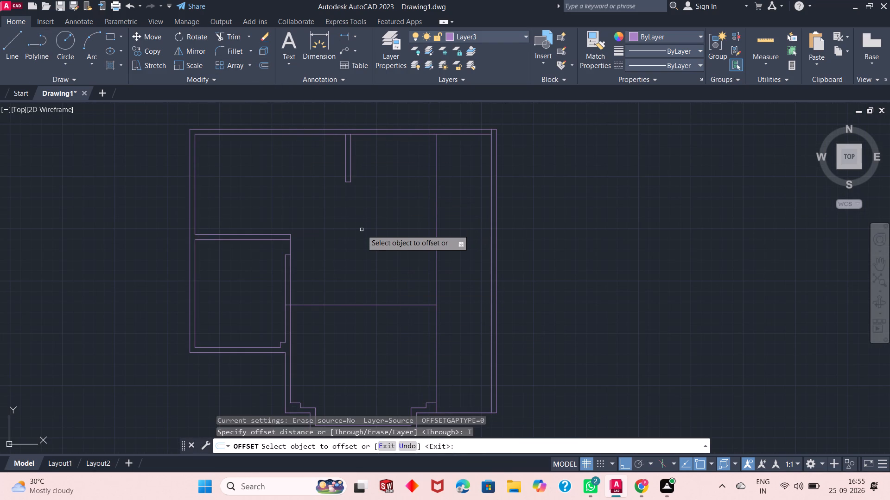
scroll(362, 230, down, 1)
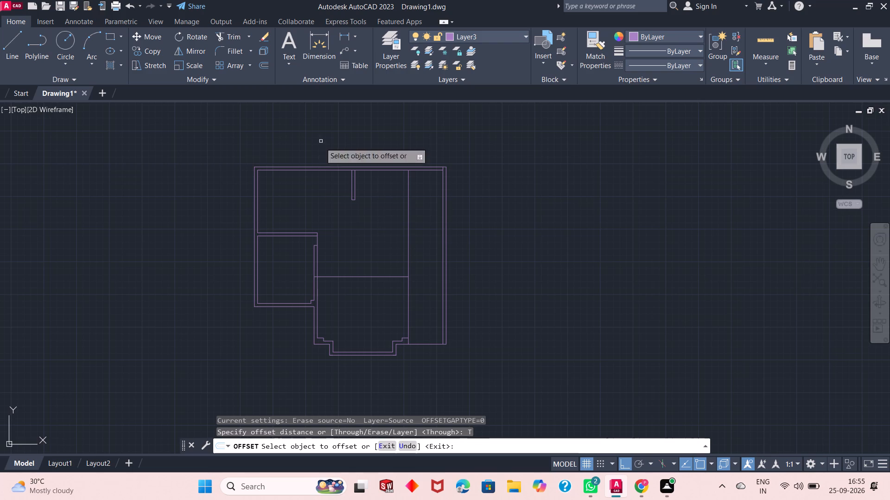
click(356, 187)
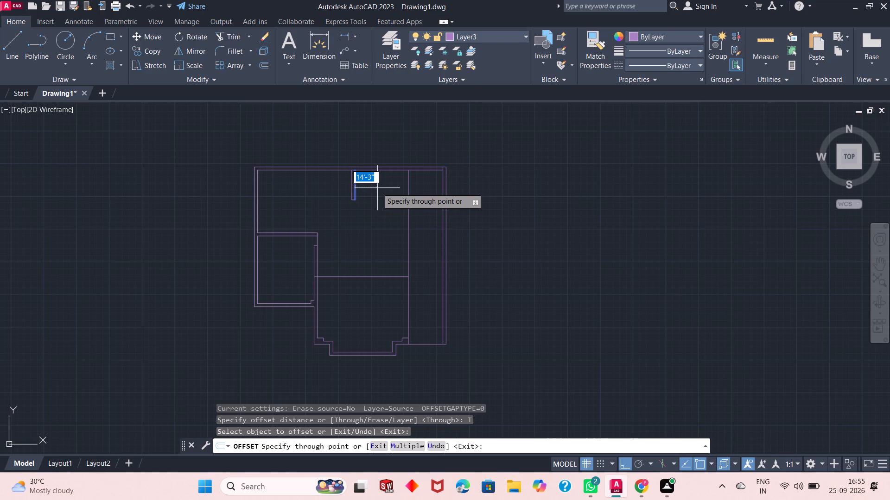
click(375, 187)
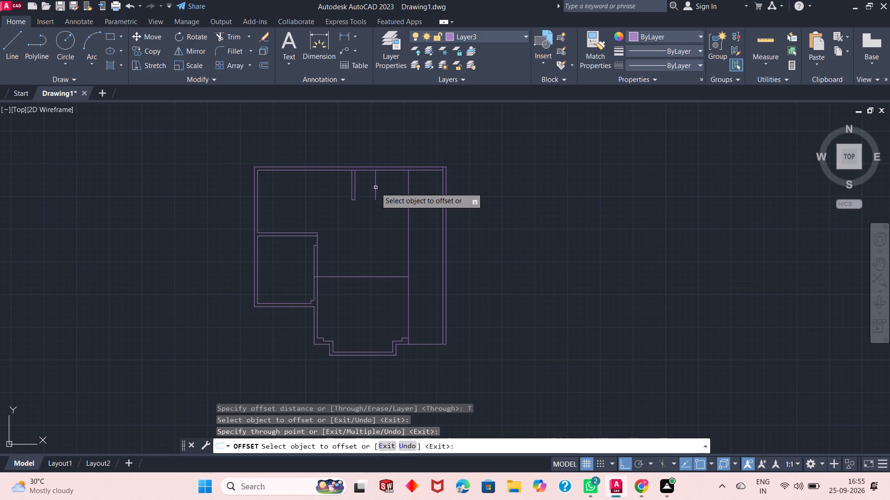
click(356, 190)
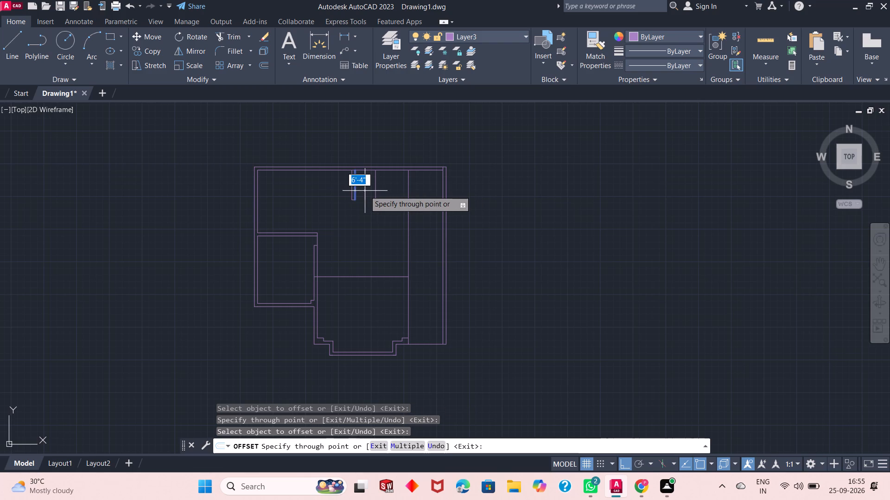
key(Escape)
Offset the new stub line 2' to the left using the Through option.
scroll(365, 190, down, 3)
scroll(365, 189, up, 4)
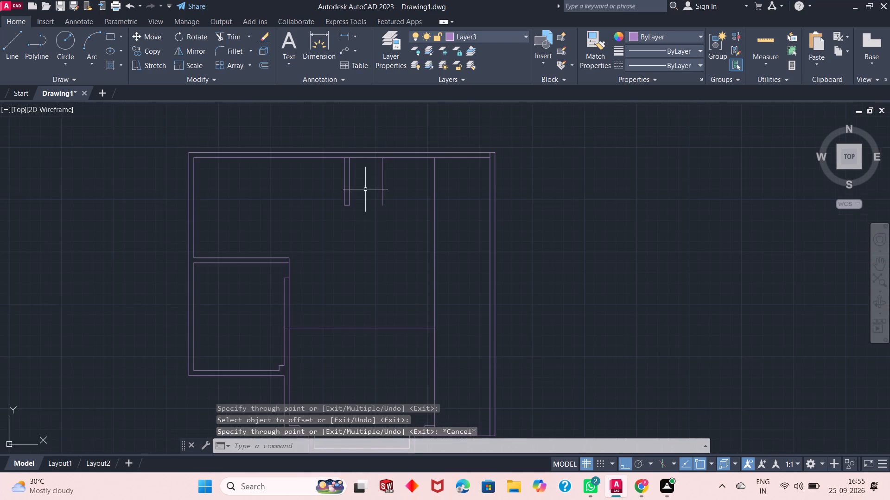
scroll(365, 189, up, 2)
click(268, 66)
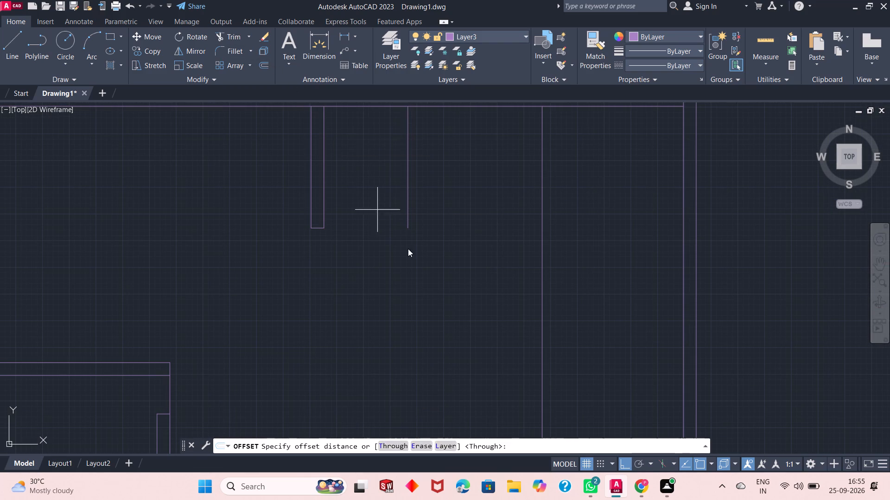
key(space)
click(407, 202)
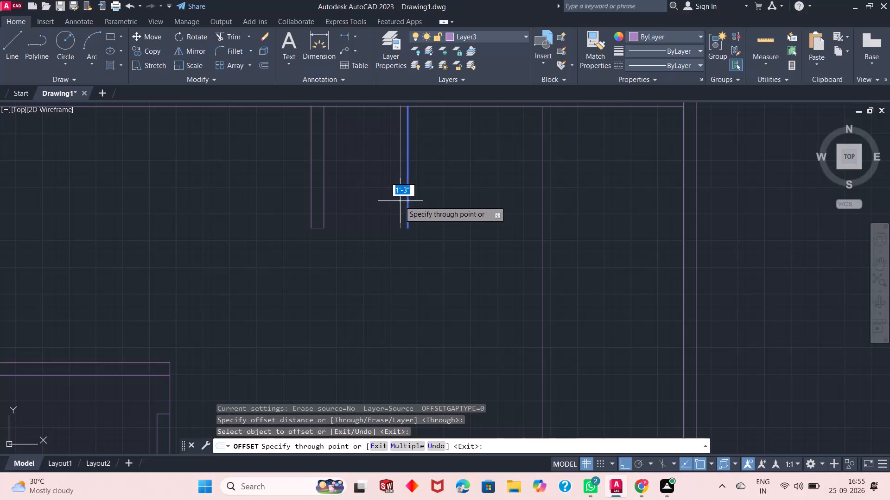
text(2')
key(Return)
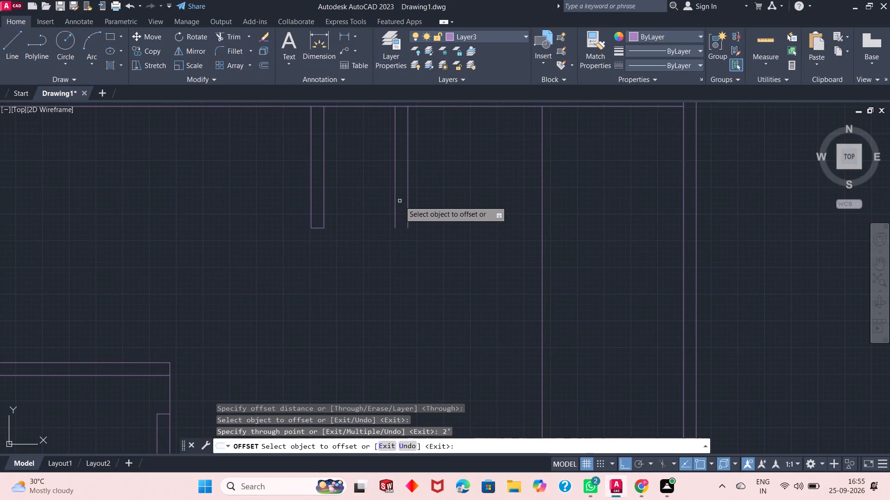
key(Escape)
Draw a short horizontal line closing the bottom of the new 2' wide stub wall.
click(13, 50)
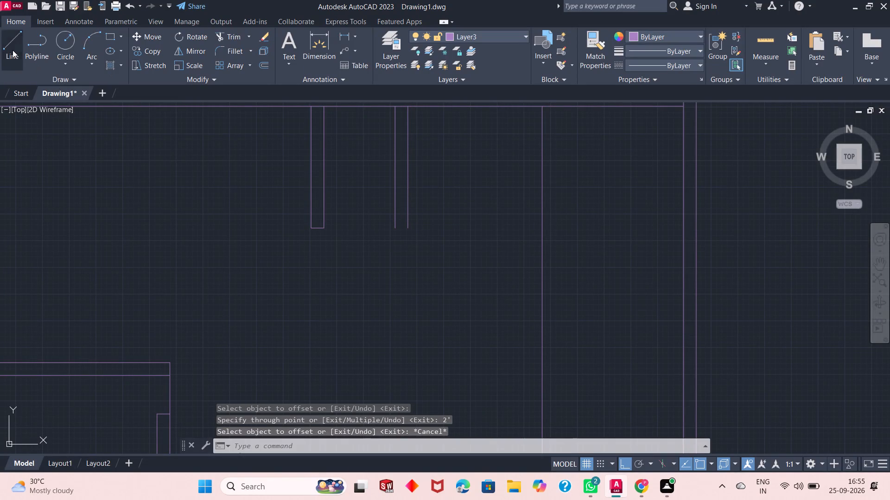
click(394, 227)
click(409, 227)
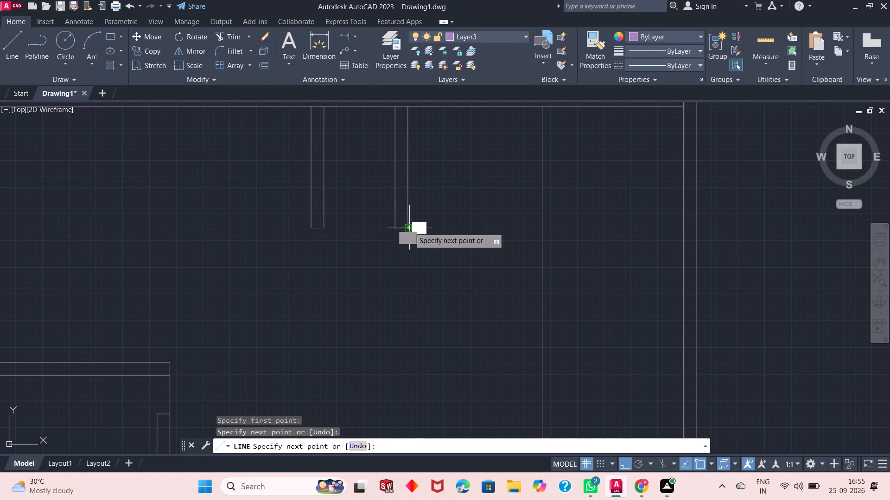
key(Escape)
Delete the original stub wall under the top wall, including its two vertical lines and the short closing line.
click(339, 172)
click(268, 198)
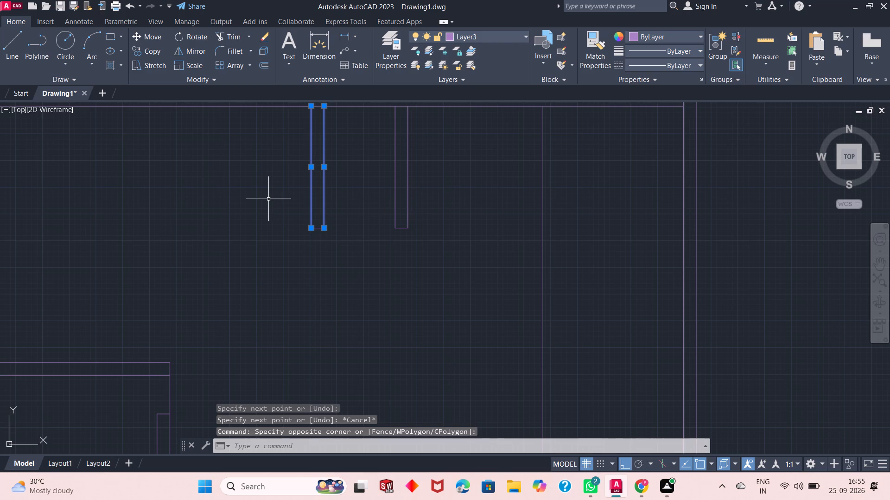
key(Delete)
click(323, 207)
drag(308, 243, 308, 247)
click(308, 247)
key(Delete)
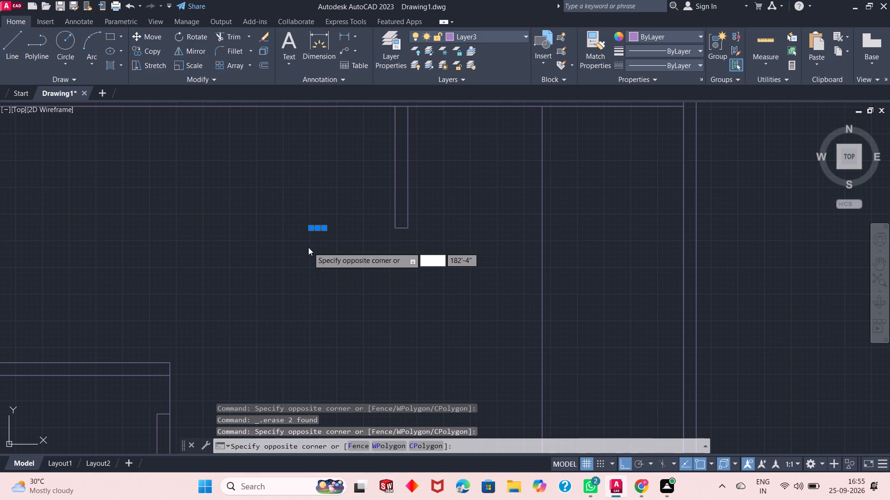
key(Delete)
key(Escape)
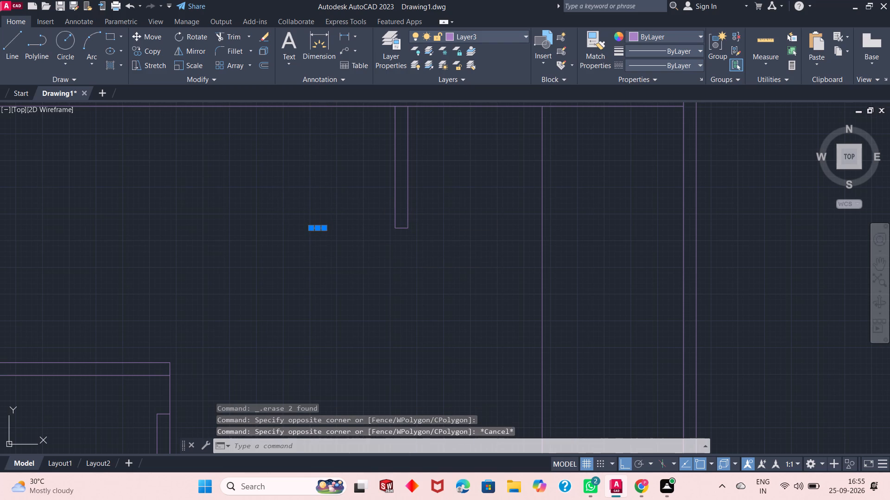
key(Delete)
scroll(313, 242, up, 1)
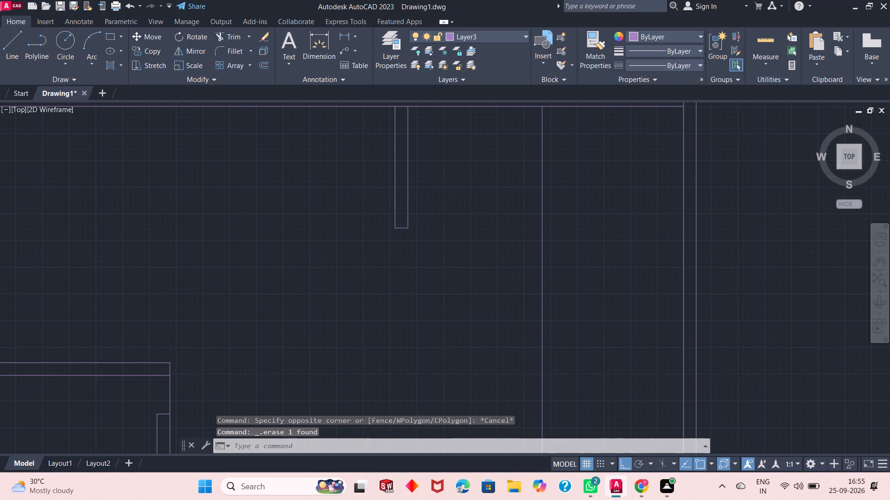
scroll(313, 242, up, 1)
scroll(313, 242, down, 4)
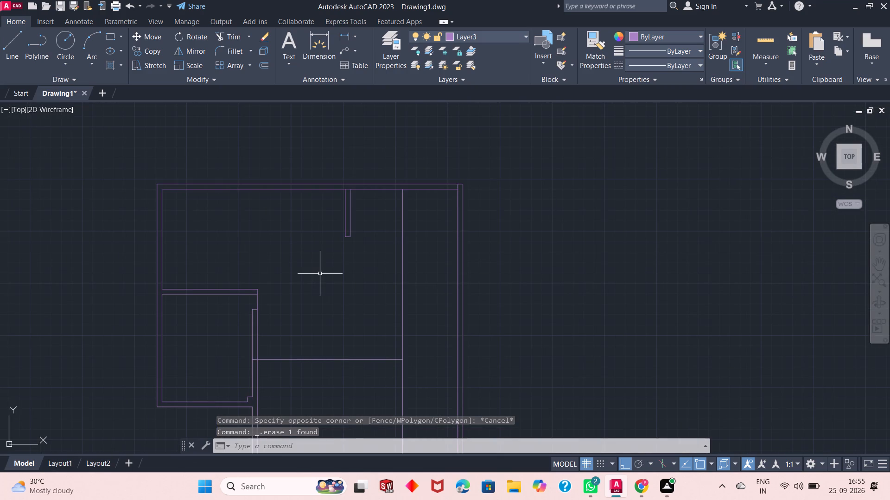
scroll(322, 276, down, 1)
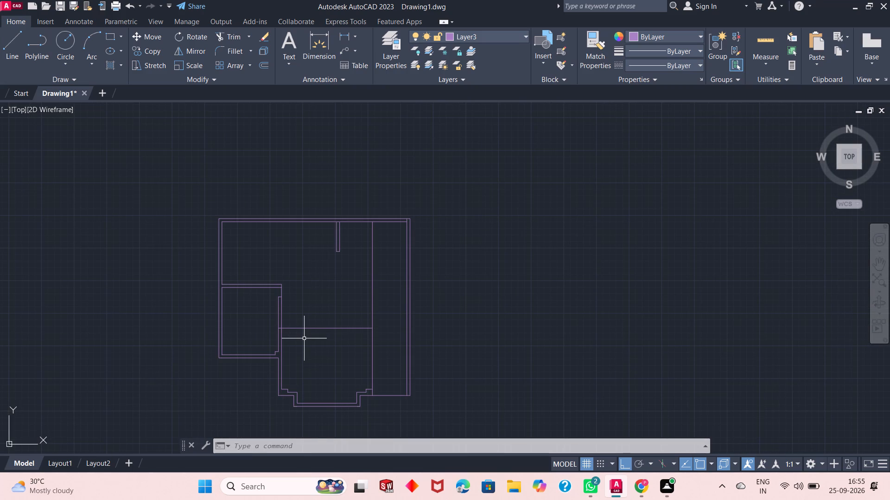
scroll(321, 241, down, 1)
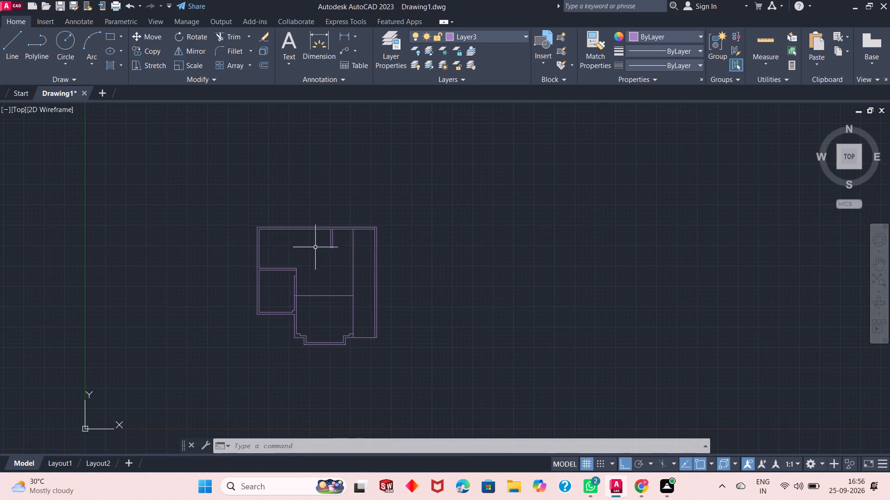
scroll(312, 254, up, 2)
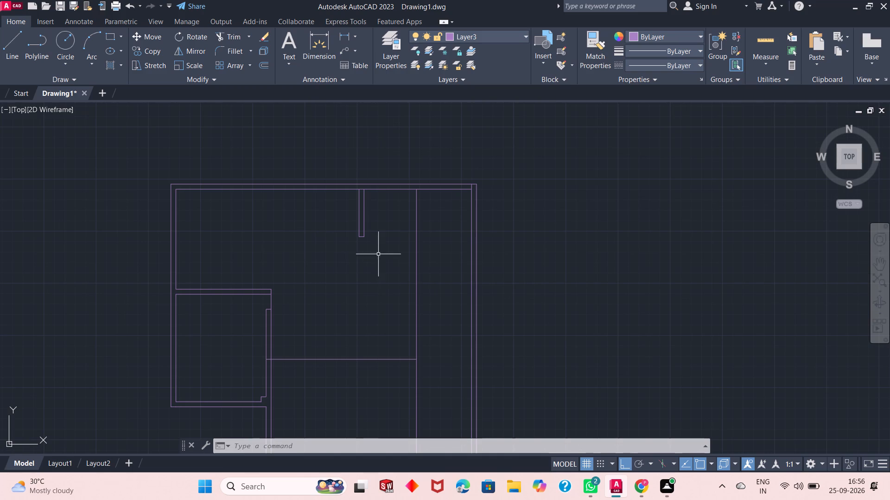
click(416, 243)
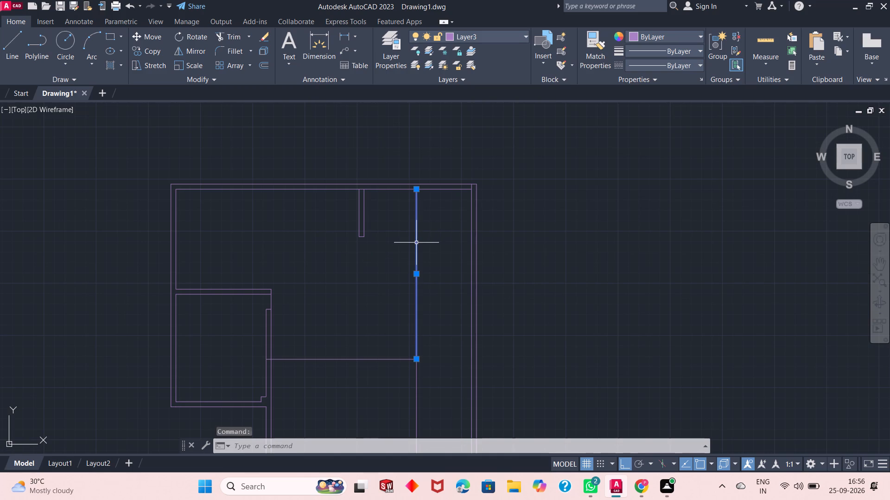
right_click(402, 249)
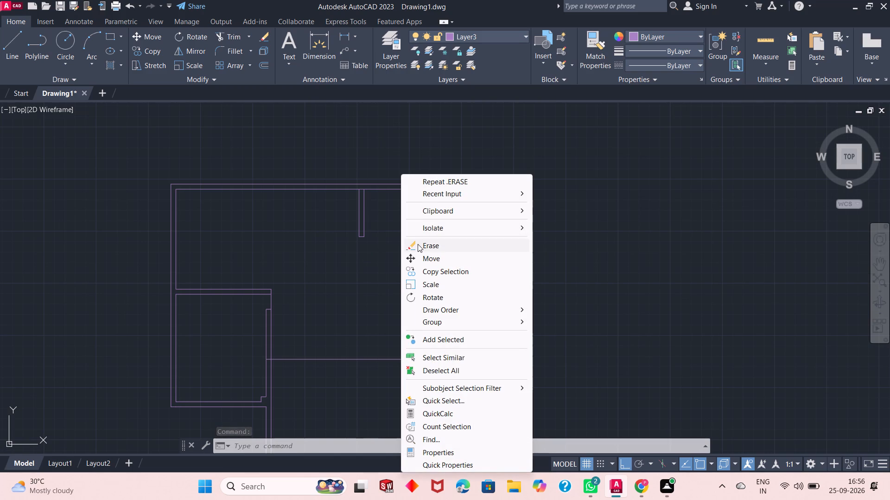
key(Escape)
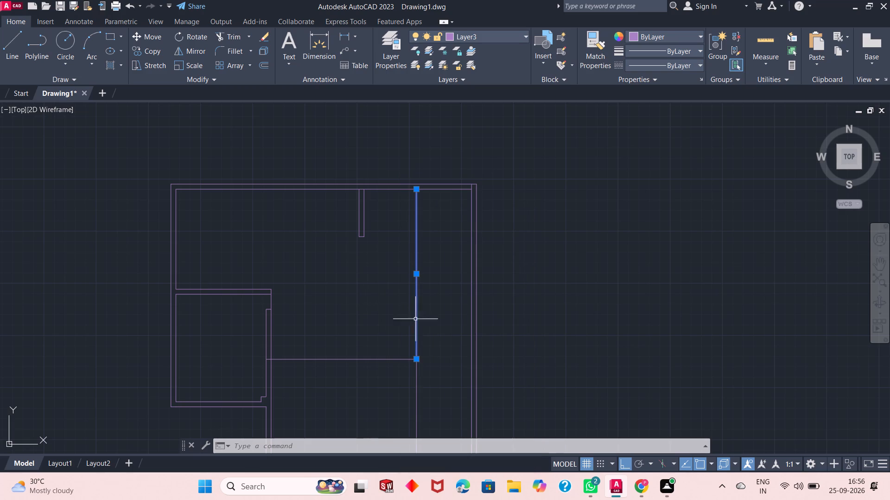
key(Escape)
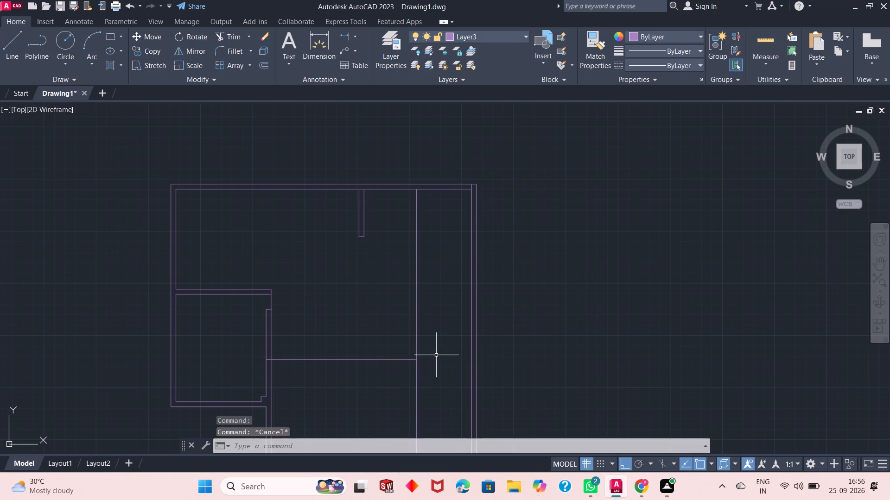
Erase the upper segment of the long vertical line, between the top wall and the horizontal line closing the bottom-centre room.
scroll(436, 355, up, 2)
scroll(431, 300, down, 4)
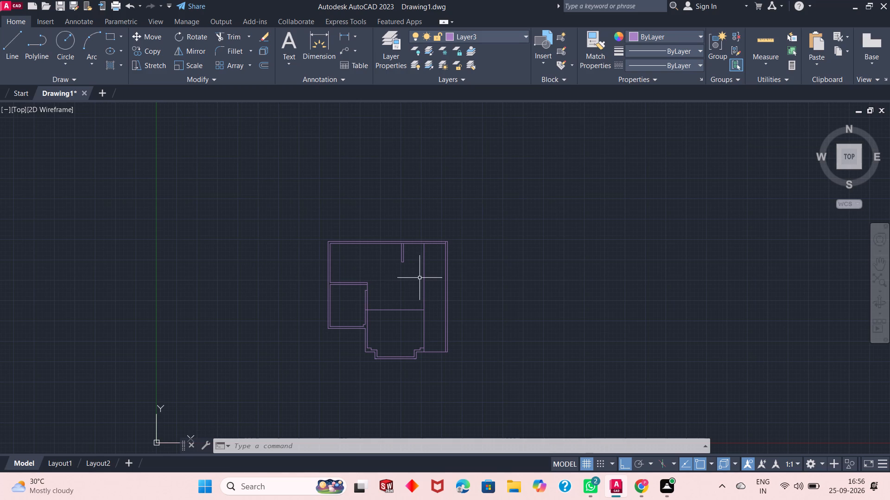
click(424, 278)
right_click(424, 278)
click(480, 248)
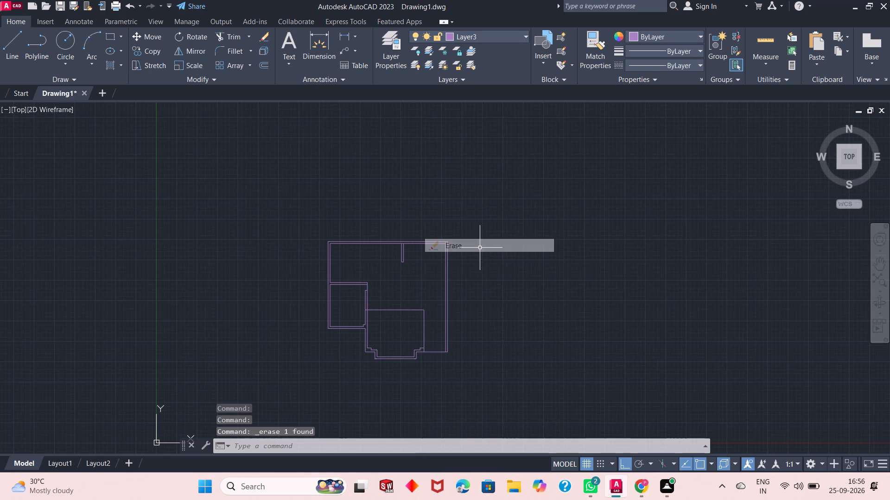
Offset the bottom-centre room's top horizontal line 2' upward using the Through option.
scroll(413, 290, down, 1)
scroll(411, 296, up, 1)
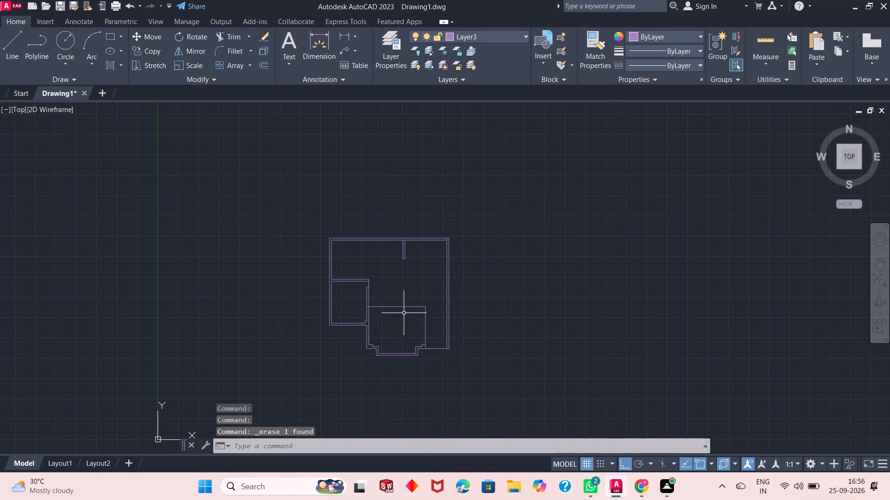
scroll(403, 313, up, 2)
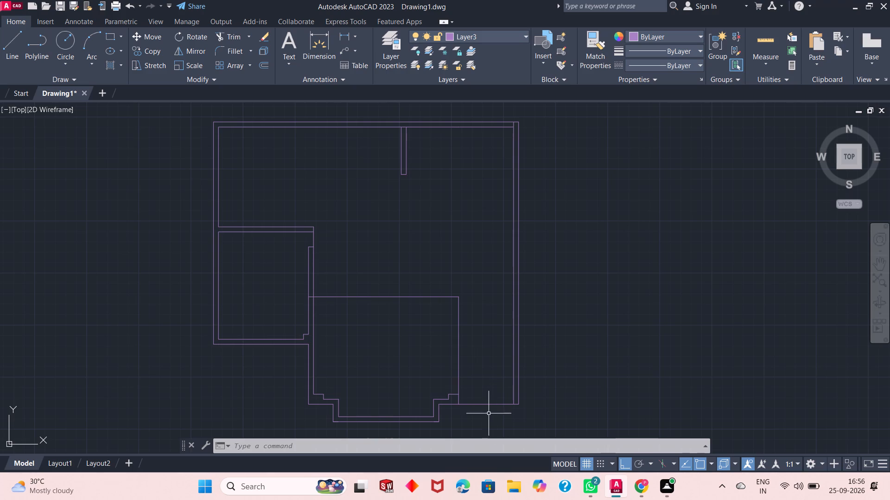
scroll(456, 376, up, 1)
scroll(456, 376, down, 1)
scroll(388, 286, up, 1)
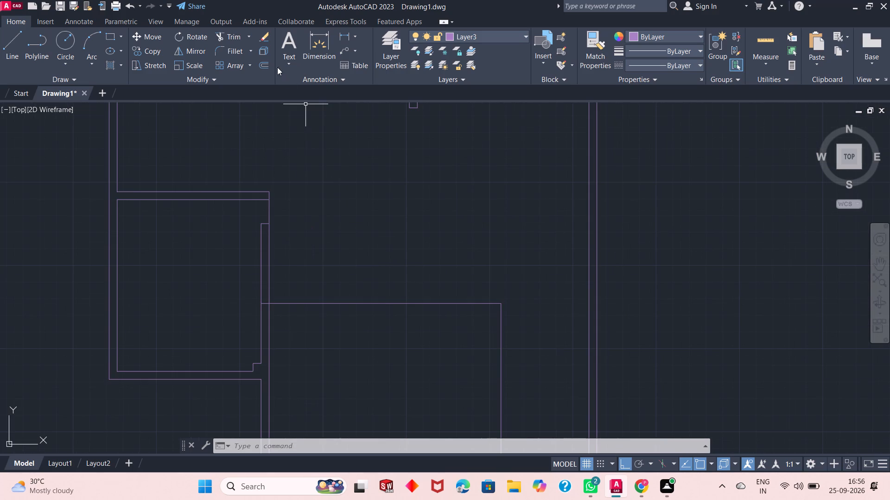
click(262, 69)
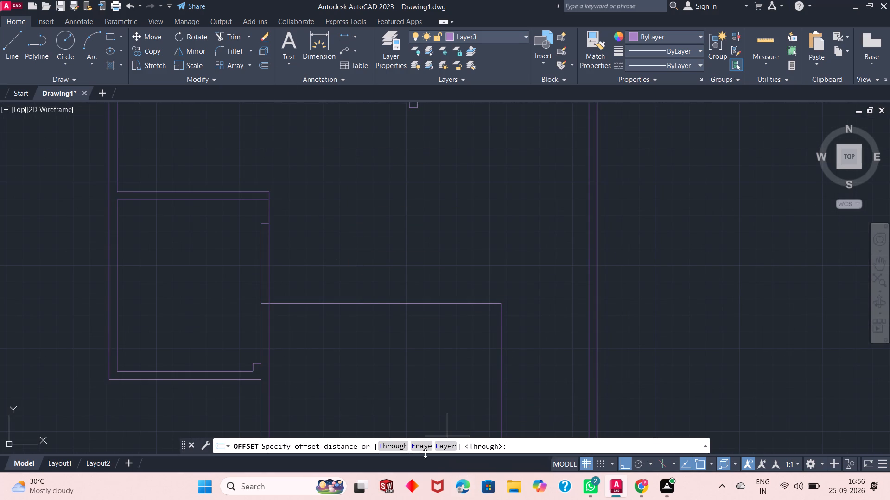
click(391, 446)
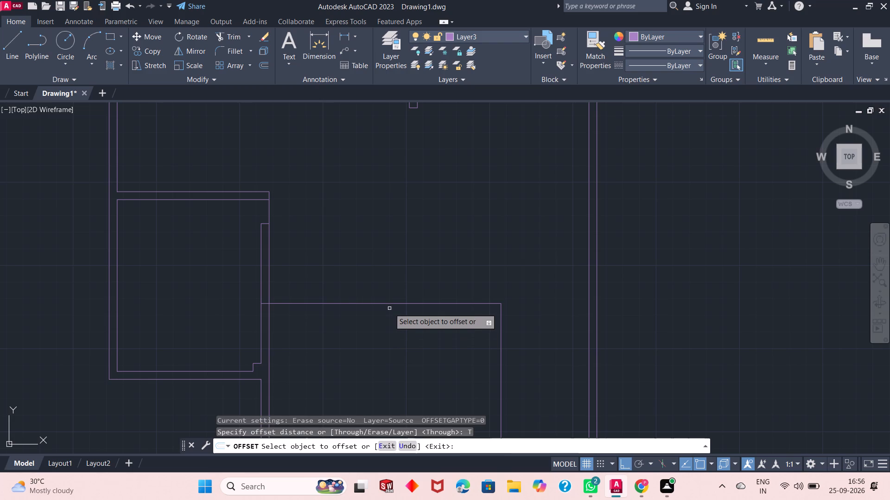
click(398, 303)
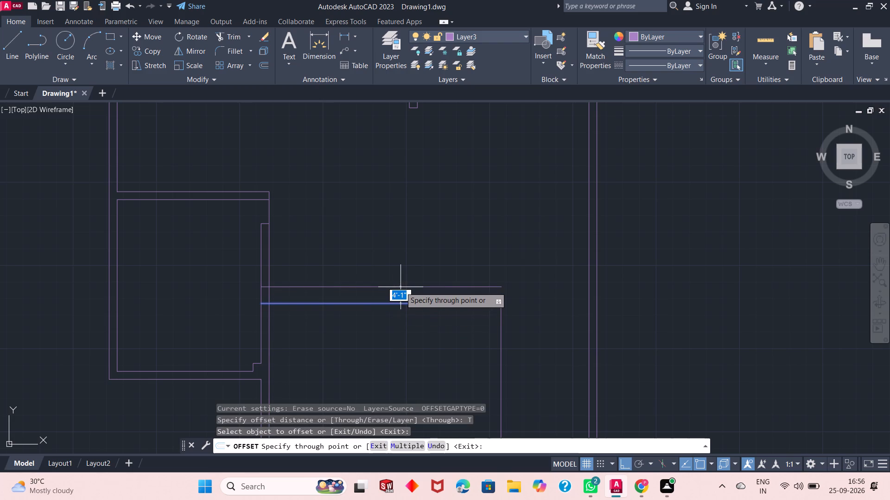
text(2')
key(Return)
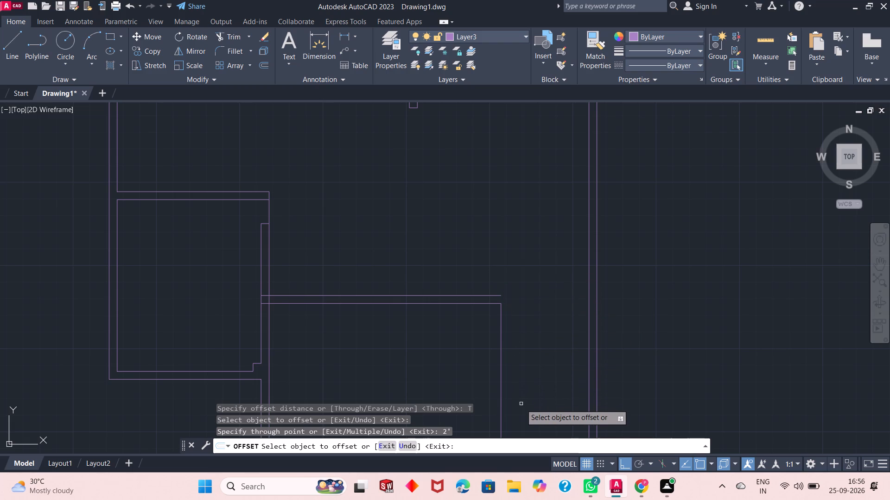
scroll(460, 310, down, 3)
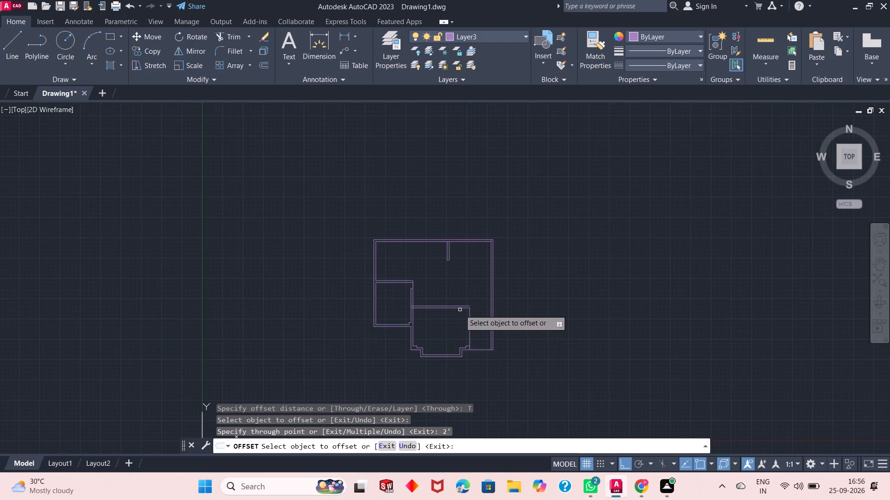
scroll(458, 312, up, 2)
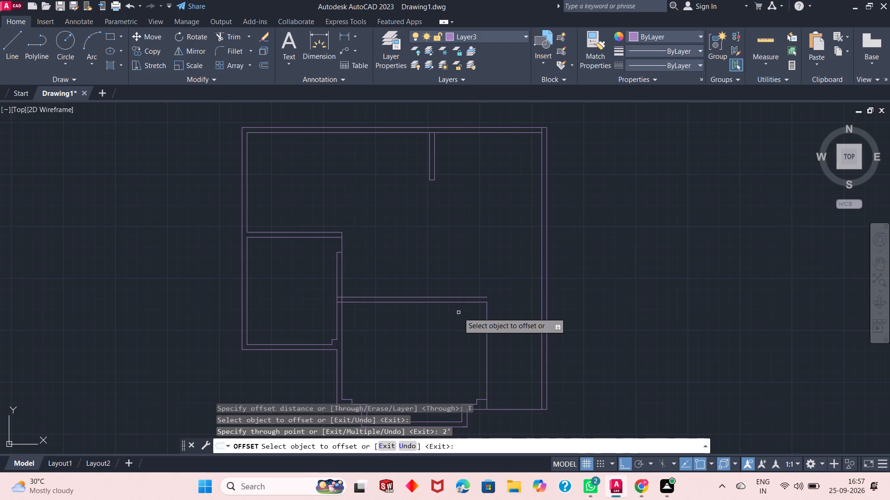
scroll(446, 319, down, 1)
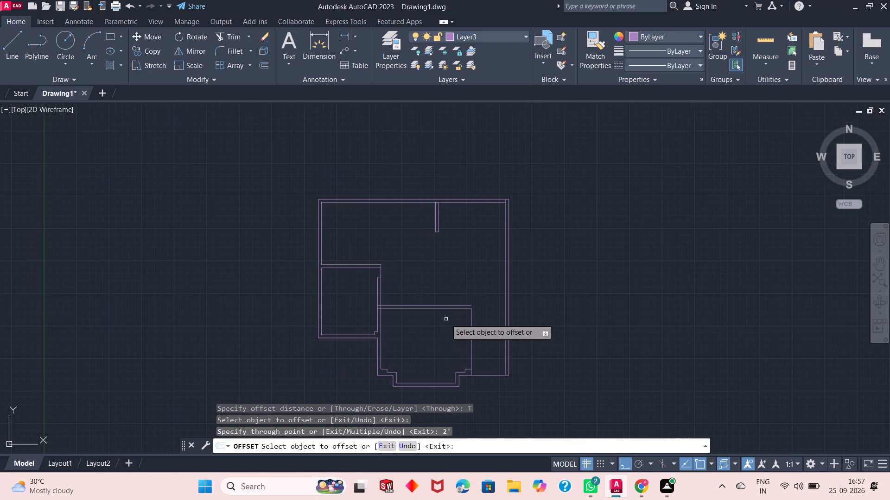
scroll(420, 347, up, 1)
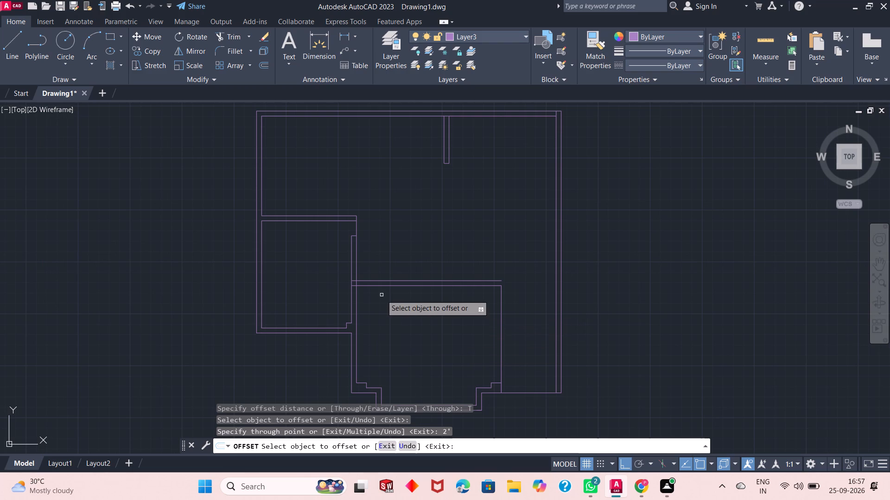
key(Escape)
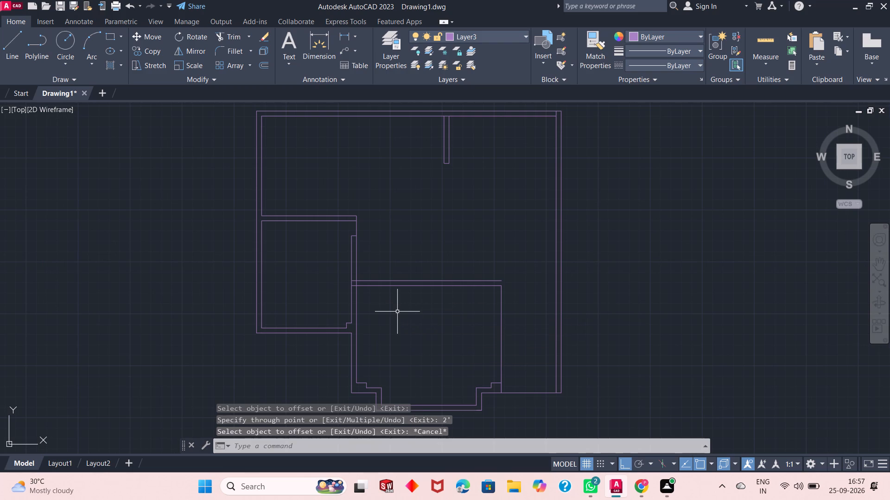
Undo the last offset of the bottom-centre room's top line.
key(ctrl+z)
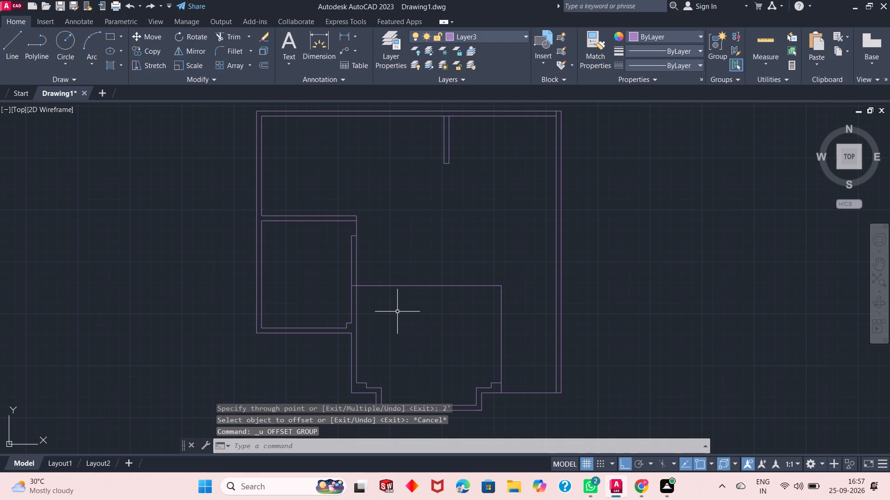
Draw a horizontal line about 22' long from the bottom-centre room's right vertical line, below its midpoint, perpendicular to the right wall's inner line.
scroll(484, 337, up, 1)
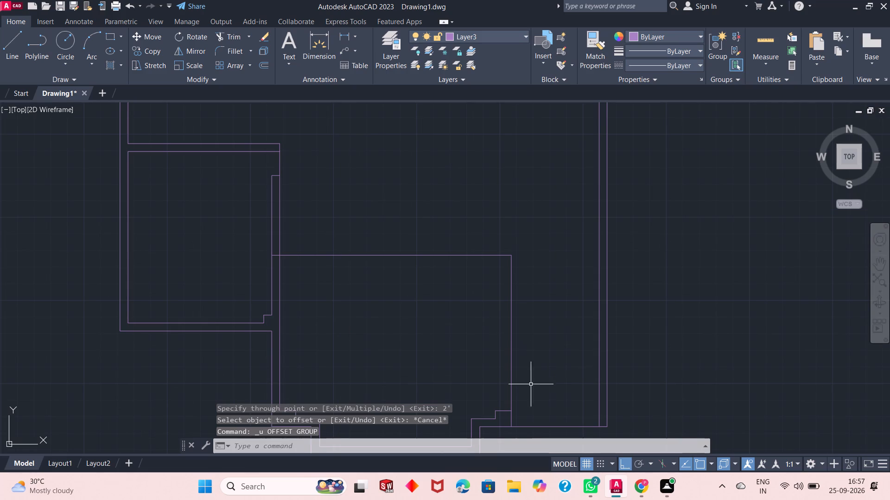
scroll(479, 276, down, 1)
scroll(505, 405, up, 1)
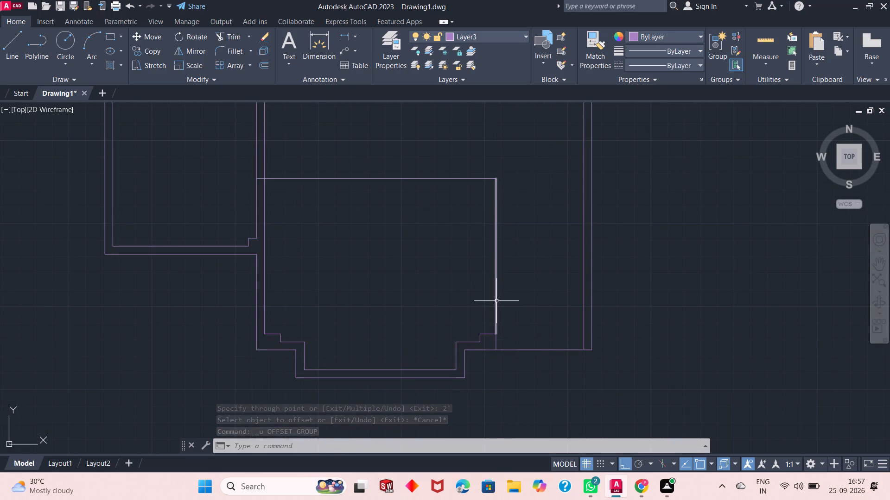
click(12, 44)
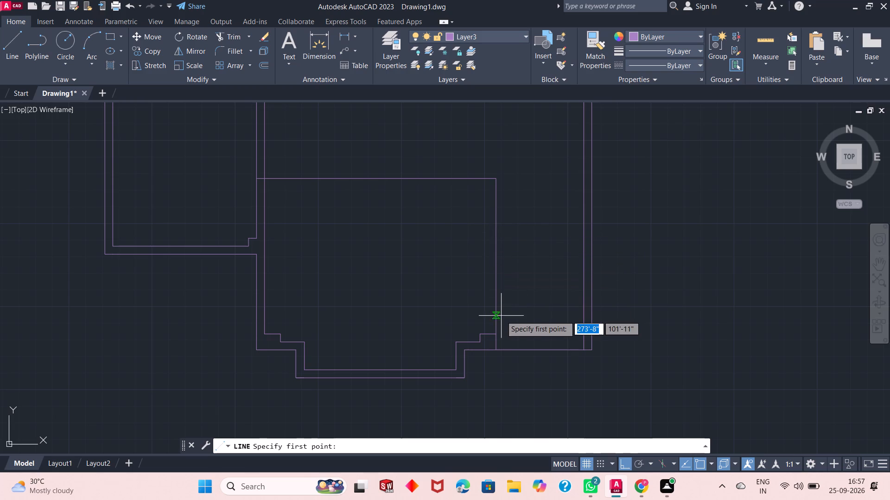
click(496, 282)
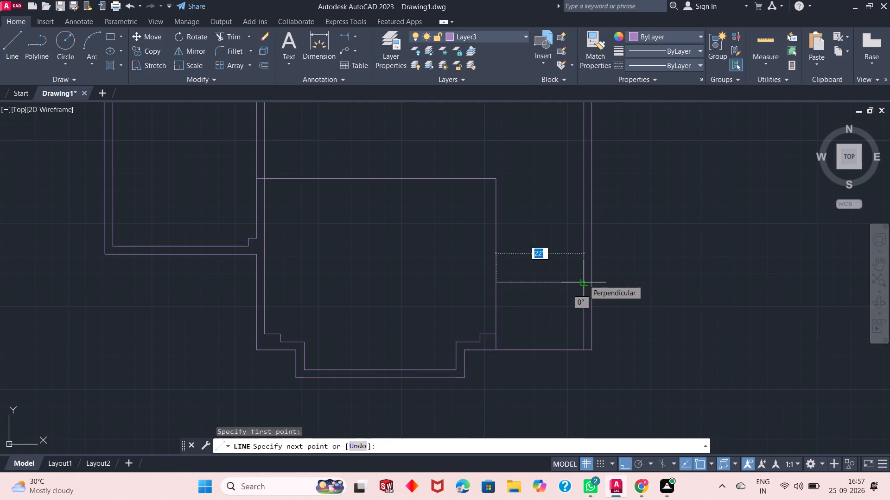
click(584, 280)
right_click(584, 280)
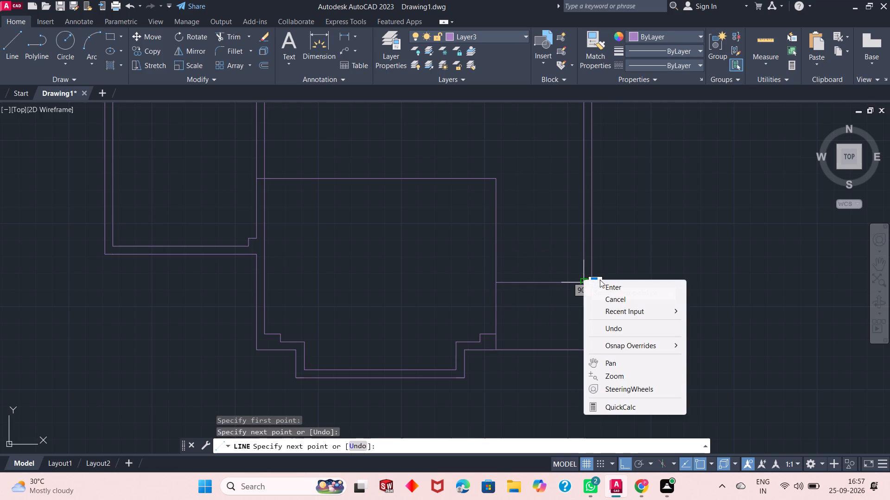
click(604, 287)
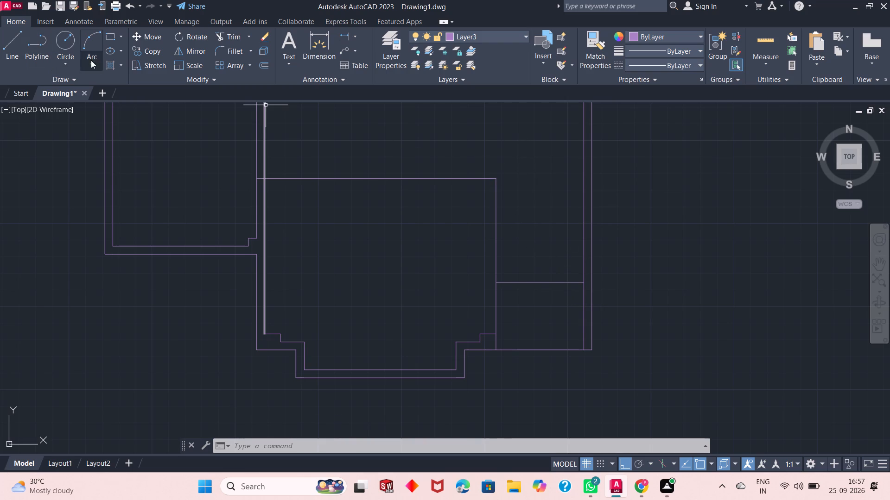
Offset the bottom-centre room's right vertical line 2' to the right using the Through option.
click(266, 66)
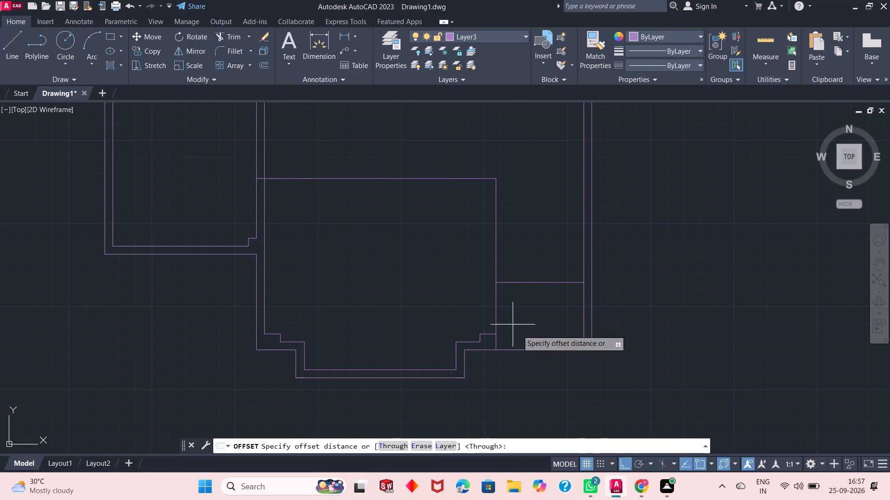
click(393, 442)
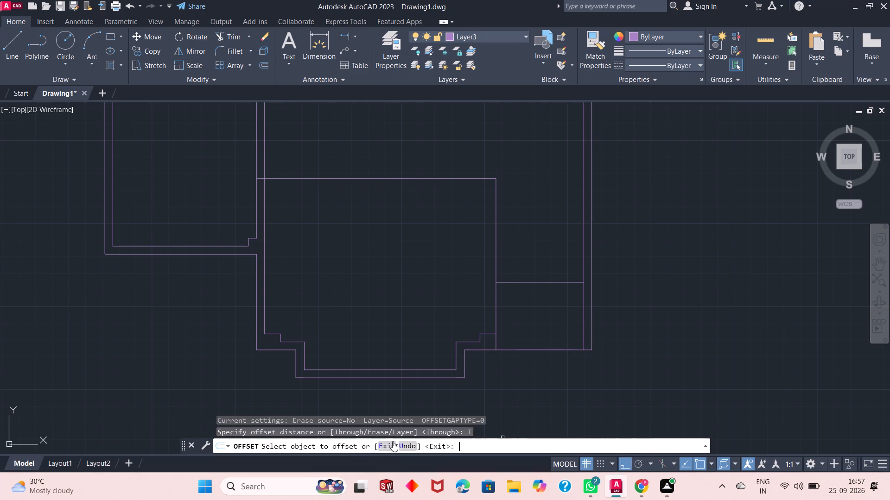
click(495, 257)
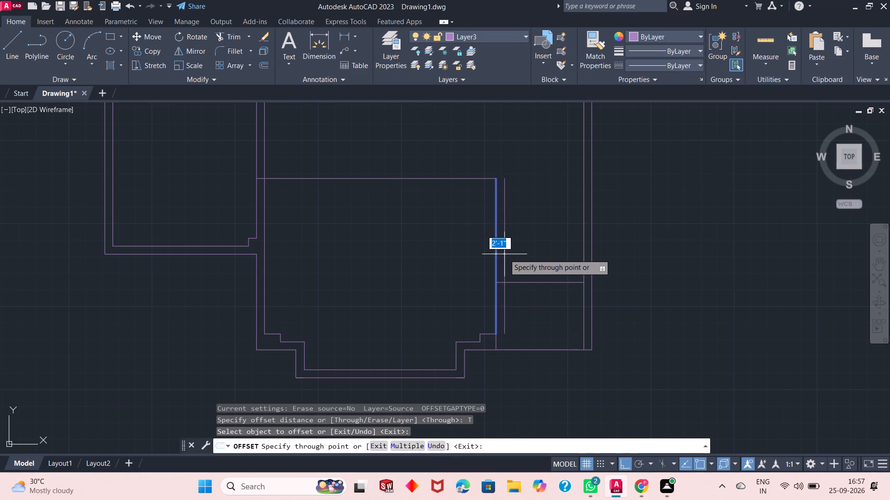
text(2')
key(Return)
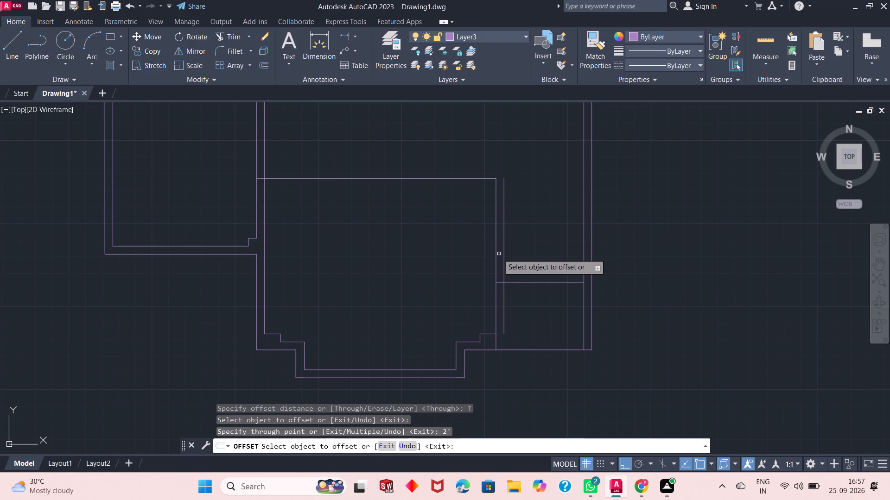
Trim the offset vertical line right of the bottom-centre room where it extends below the 22' horizontal line.
right_click(549, 237)
click(564, 241)
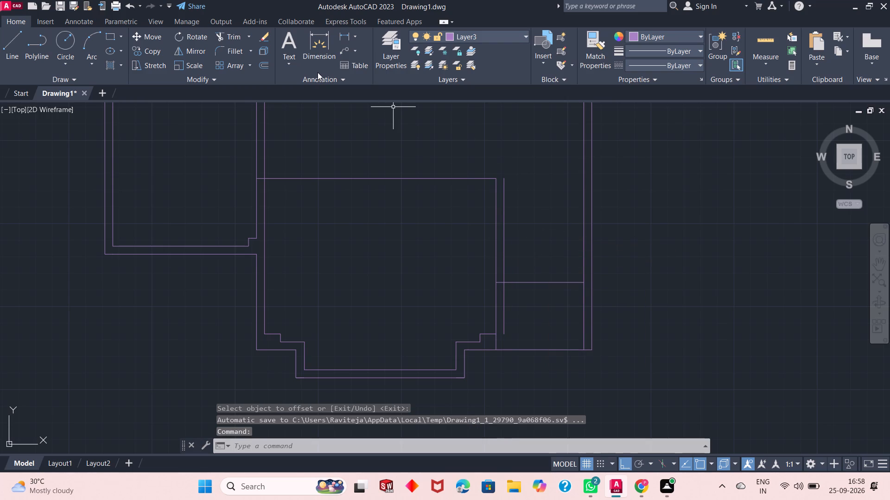
click(233, 35)
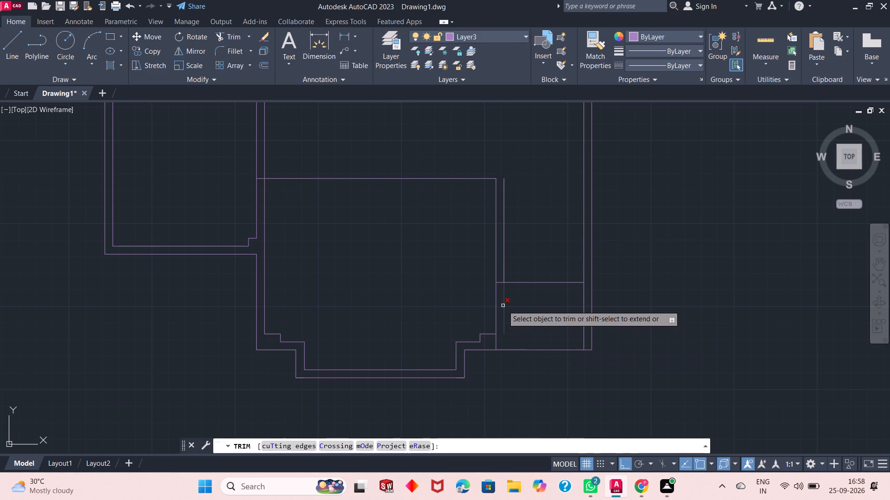
click(503, 306)
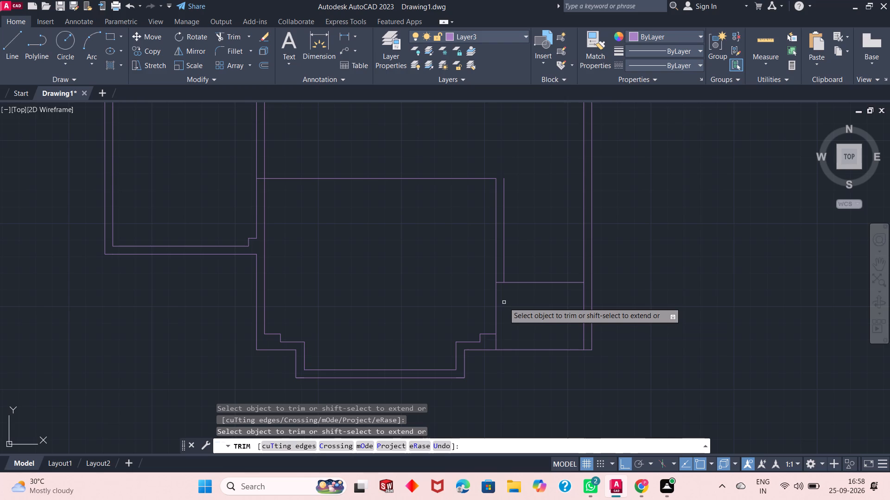
right_click(640, 248)
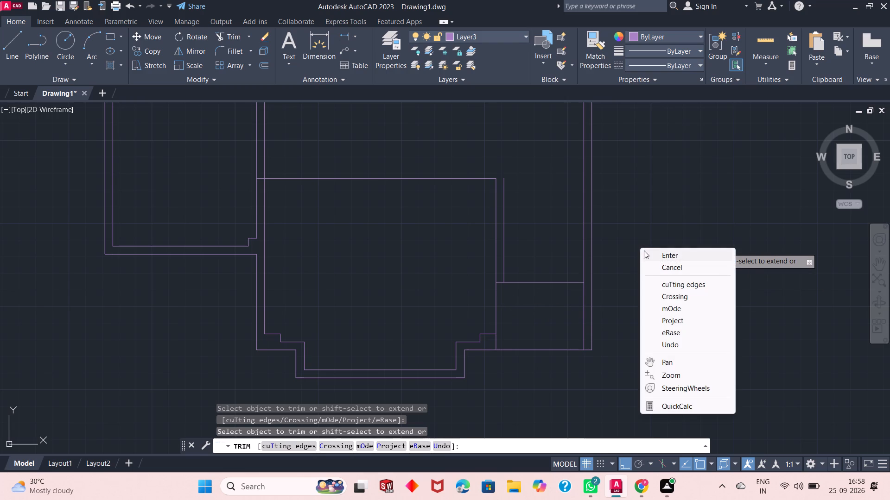
click(644, 250)
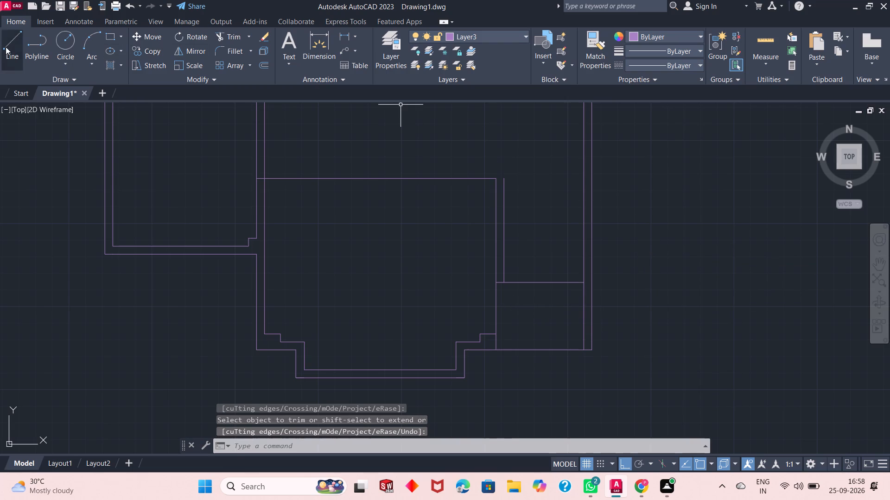
Draw a 2' horizontal line across the bottom-centre room's right wall, joining its two vertical lines near mid-height.
click(6, 47)
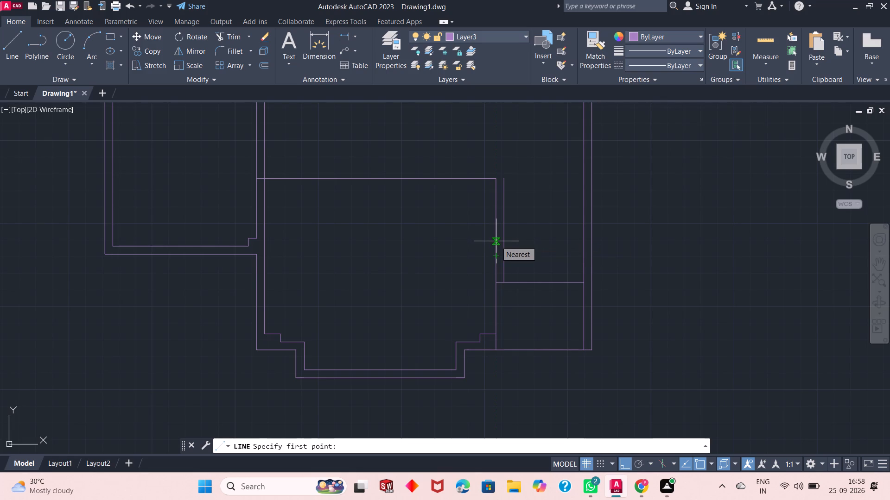
click(496, 242)
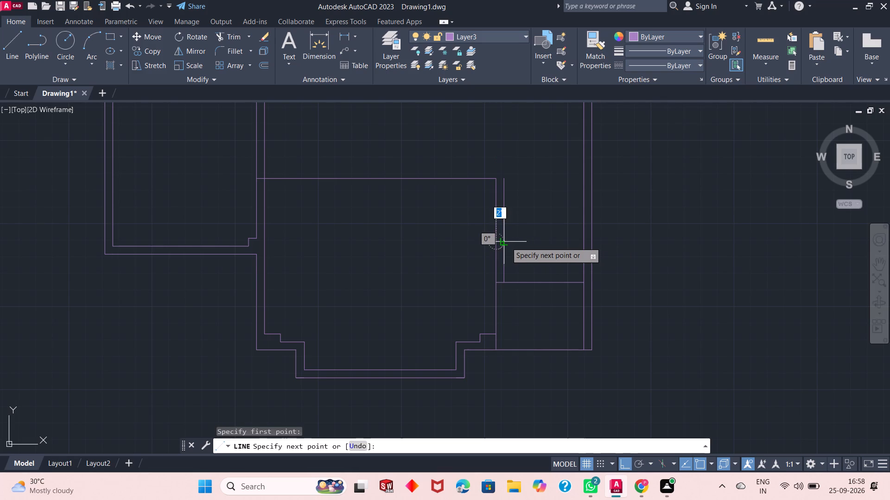
click(506, 242)
right_click(541, 229)
click(551, 232)
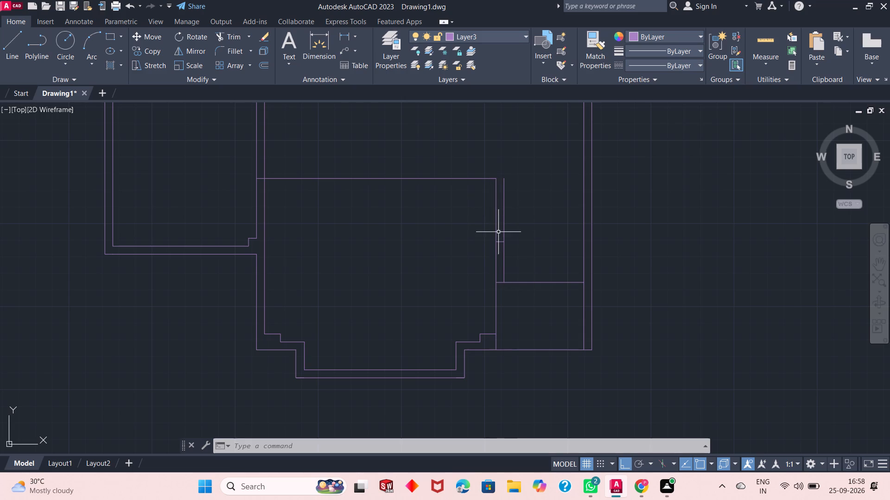
Offset the short line across the bottom-centre room's right wall upward using the Through option, to mark an opening.
click(261, 60)
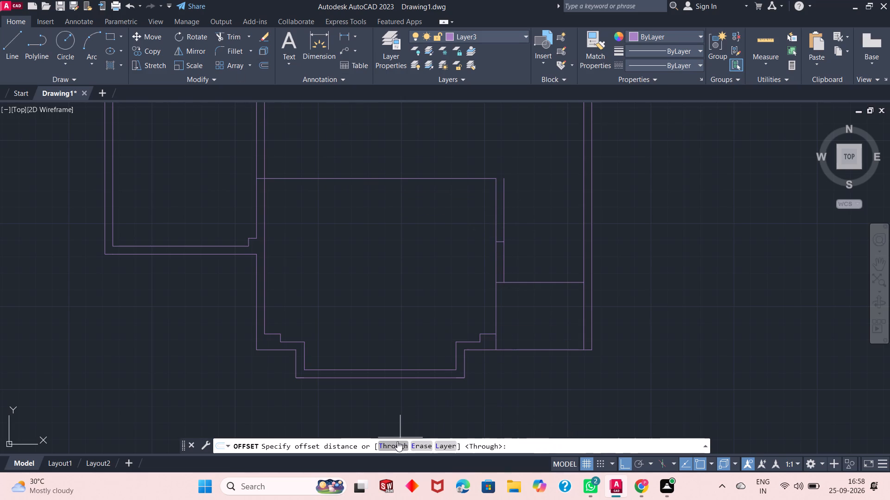
click(392, 446)
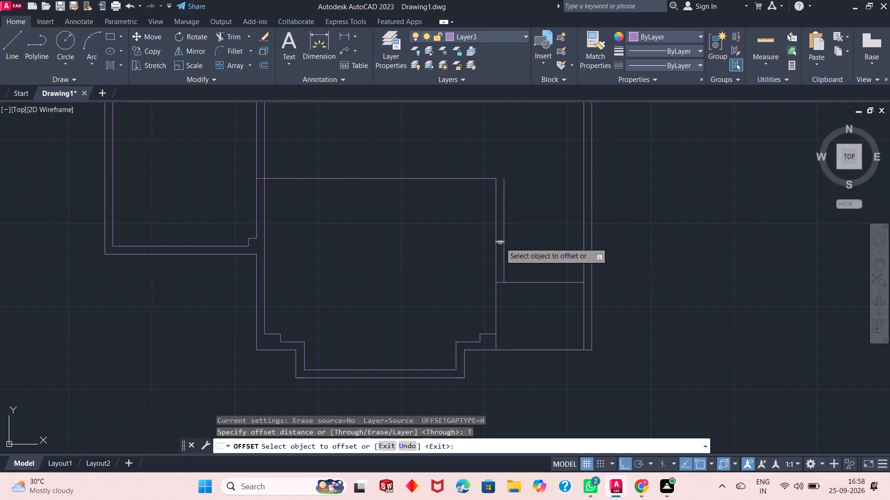
click(500, 242)
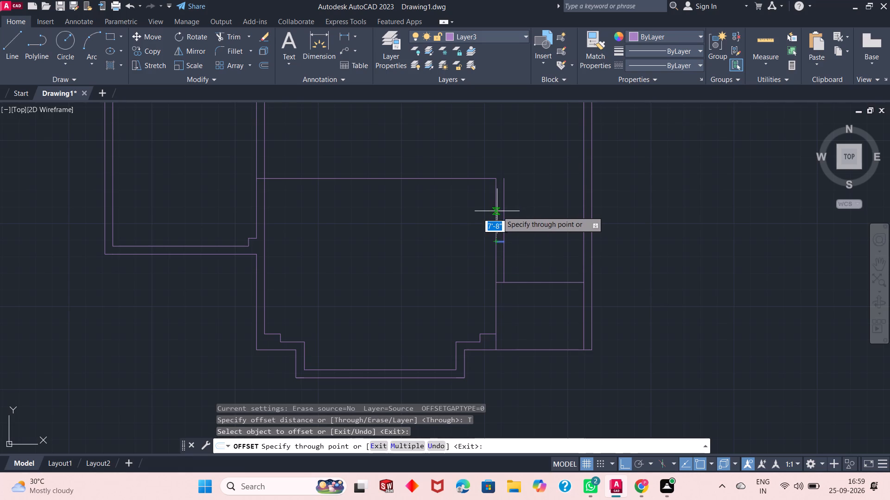
click(499, 207)
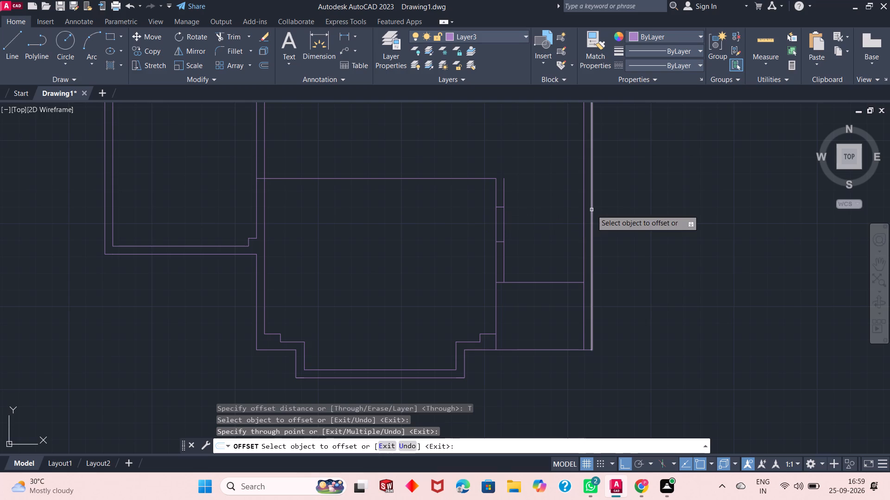
right_click(605, 201)
click(633, 210)
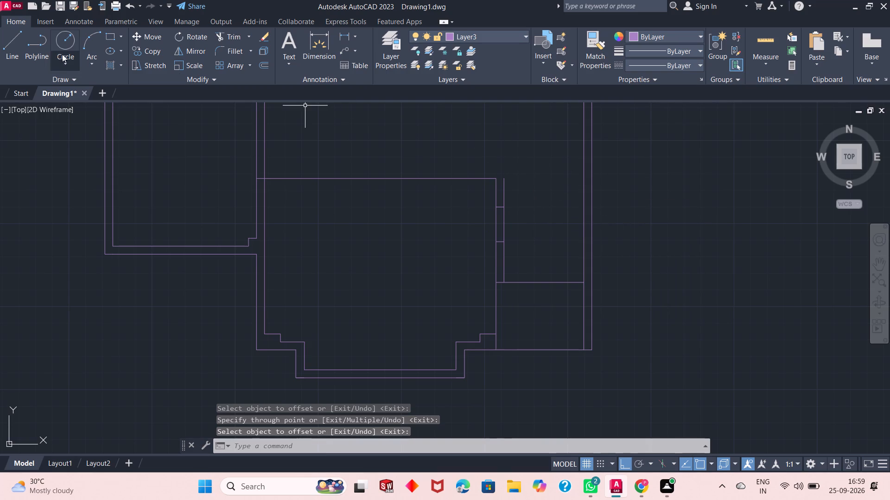
Draw a 20' horizontal line from the top end of the offset vertical line, perpendicular to the right wall's inner line.
click(11, 45)
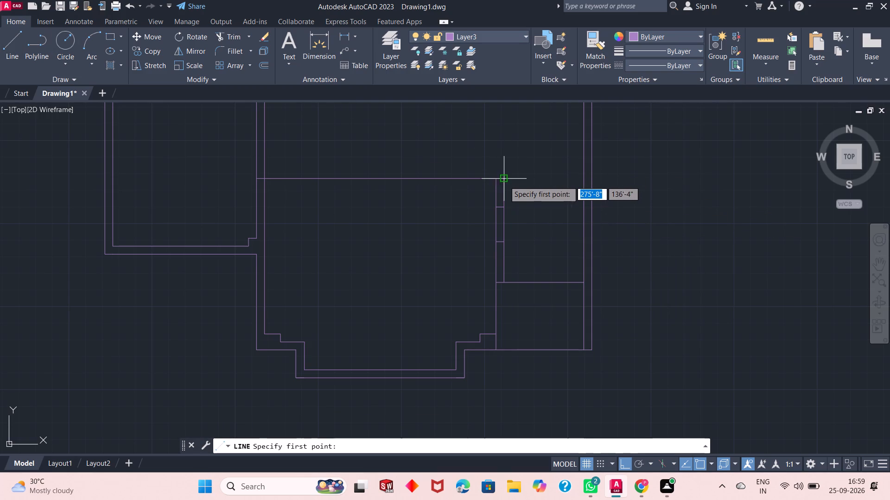
click(506, 180)
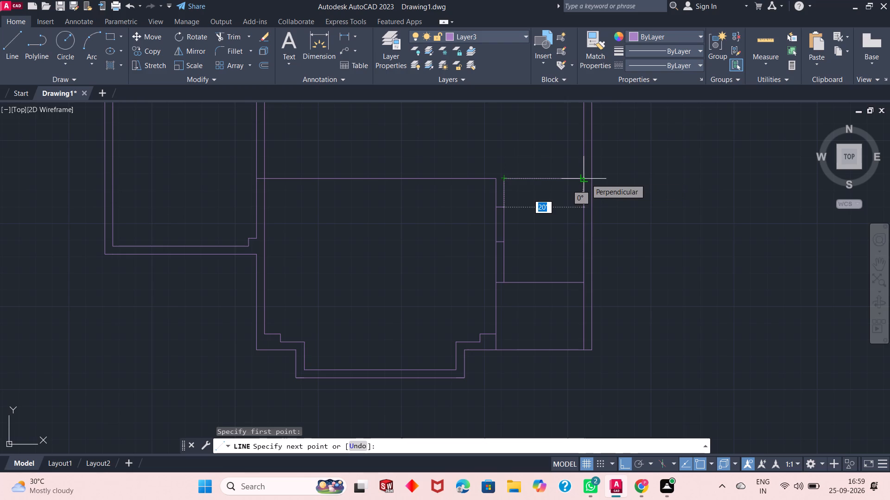
click(586, 179)
right_click(623, 166)
click(632, 172)
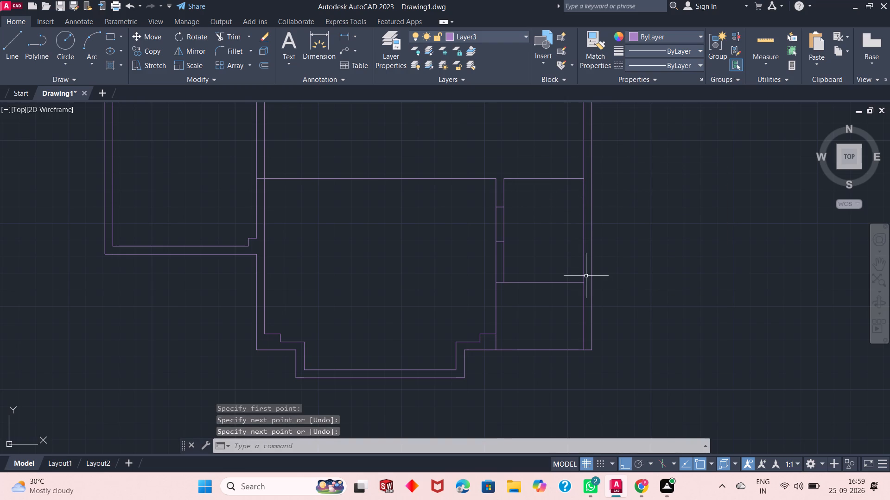
Trim the bottom-centre room's right vertical line between the two short lines crossing the wall.
click(232, 39)
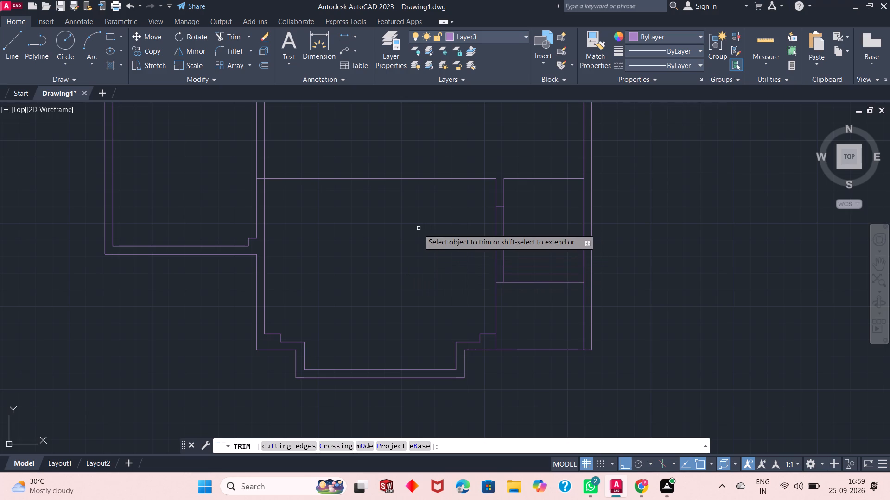
click(496, 232)
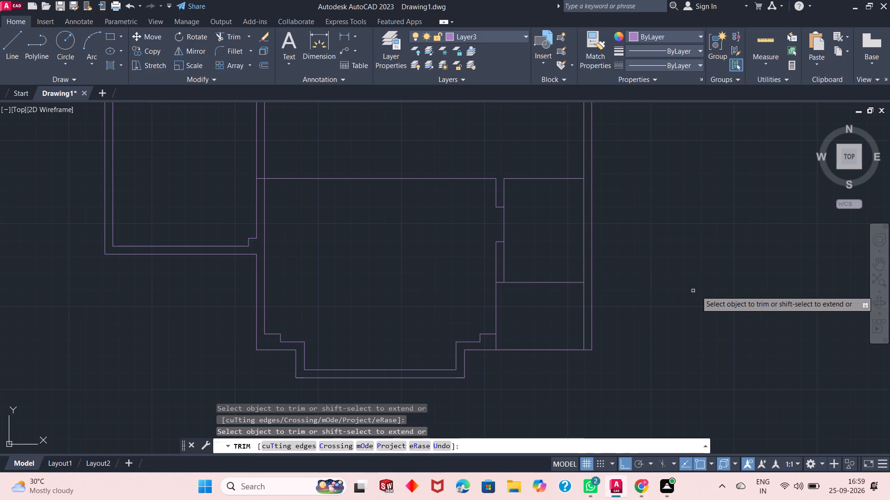
right_click(687, 263)
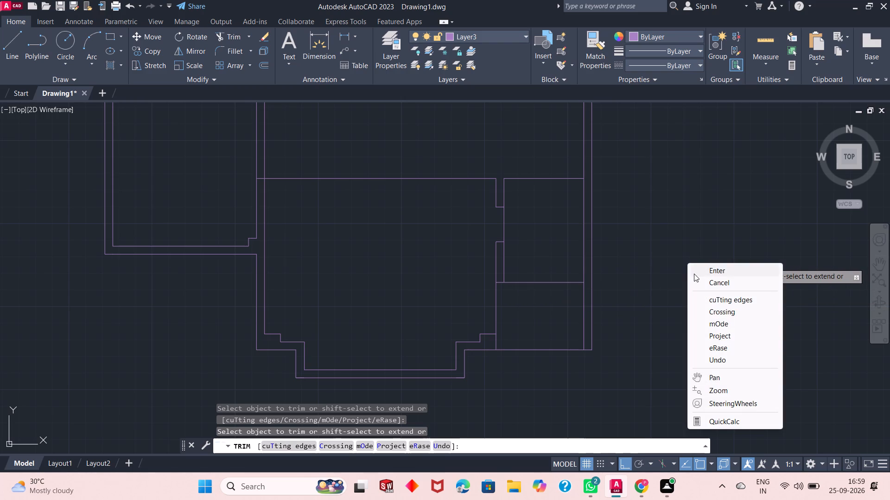
click(698, 273)
Offset the 22' horizontal line between the two right-hand rooms 2' downward using the Through option.
click(260, 67)
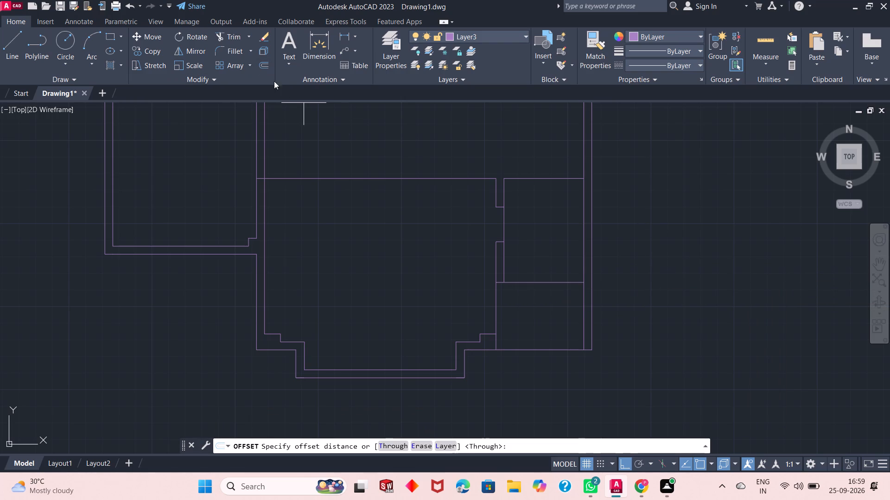
click(395, 447)
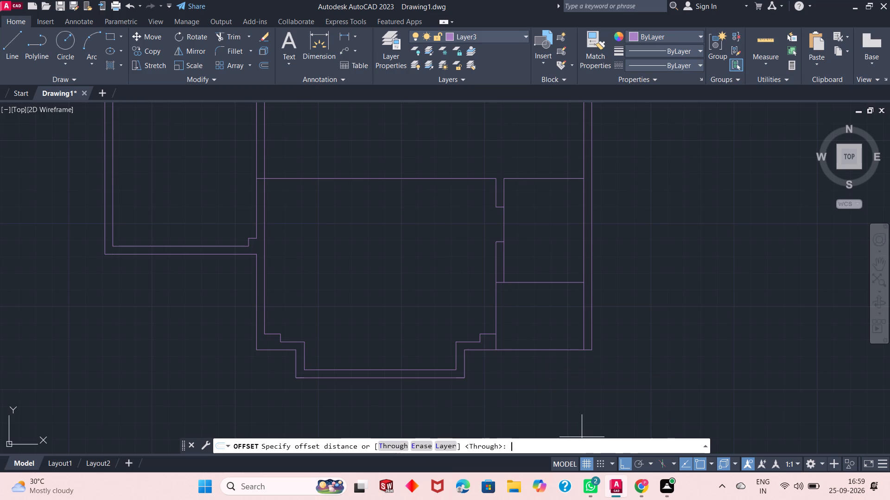
click(546, 282)
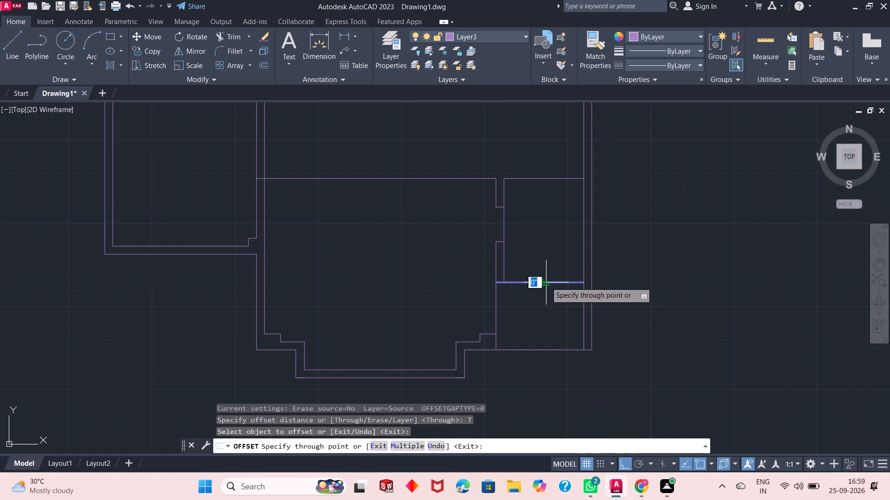
key(2)
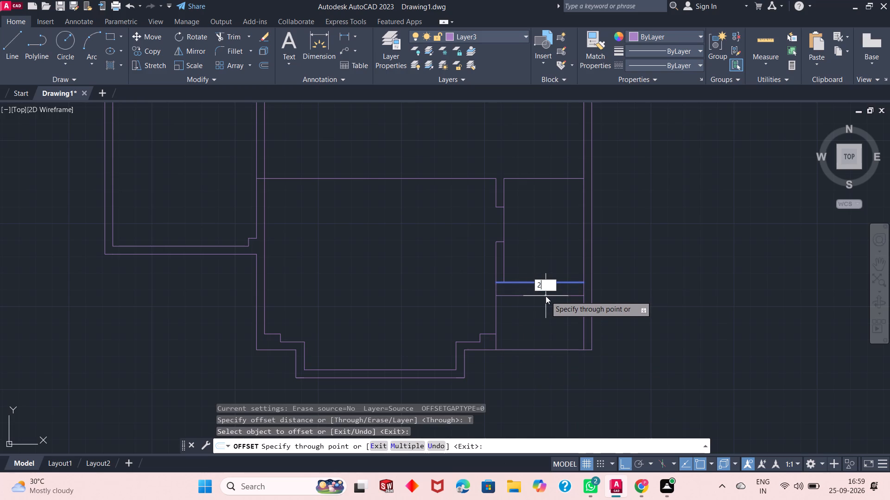
key(apostrophe)
key(Return)
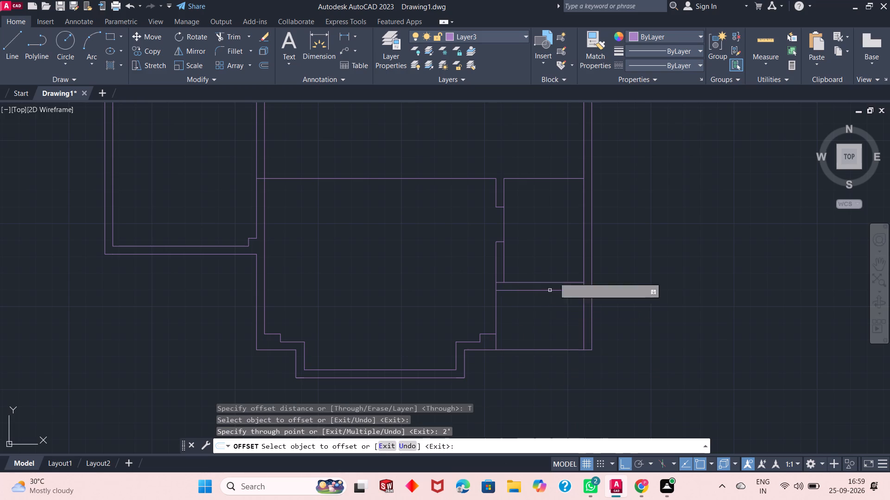
right_click(611, 255)
click(629, 261)
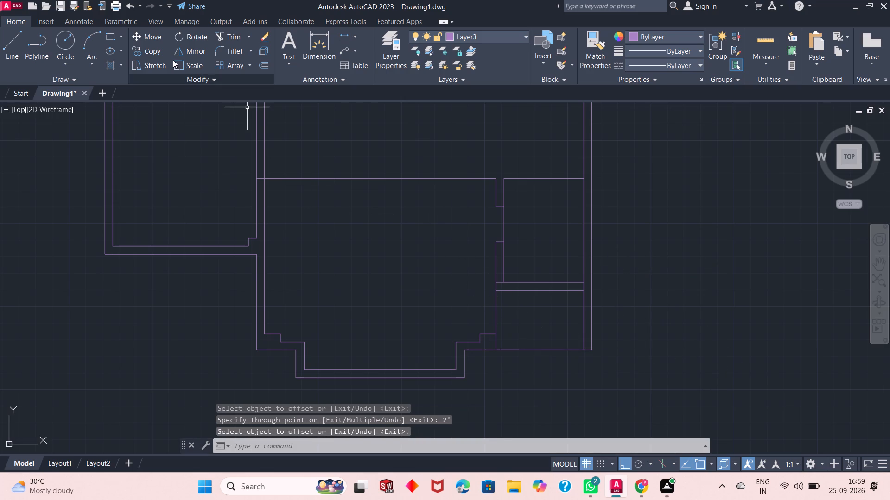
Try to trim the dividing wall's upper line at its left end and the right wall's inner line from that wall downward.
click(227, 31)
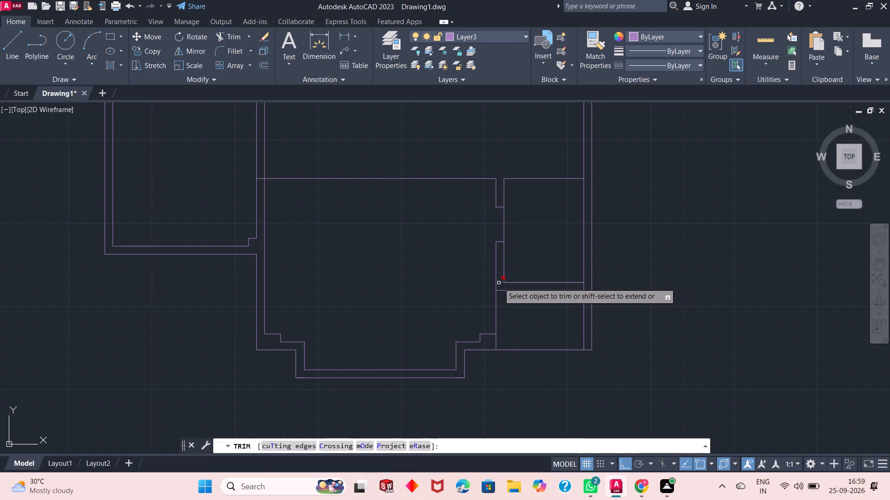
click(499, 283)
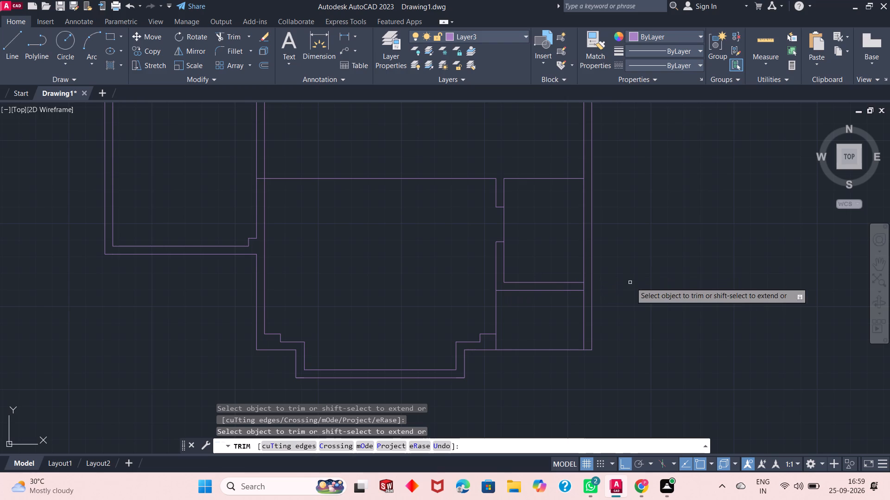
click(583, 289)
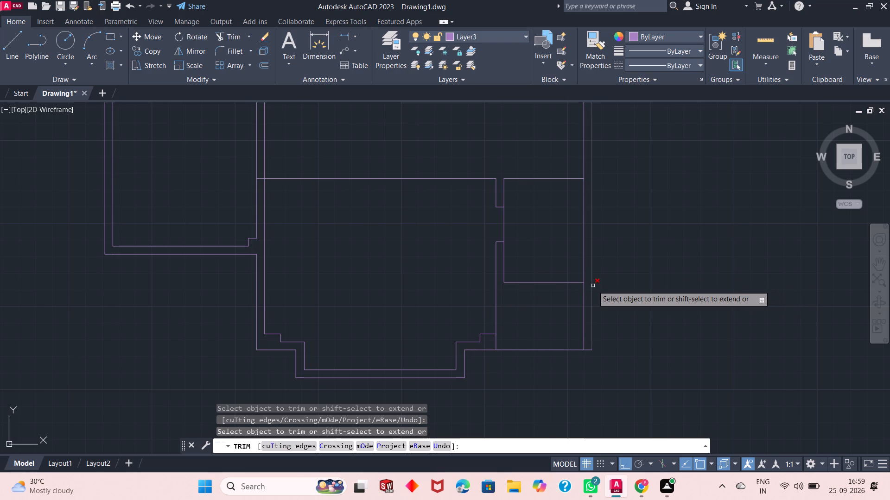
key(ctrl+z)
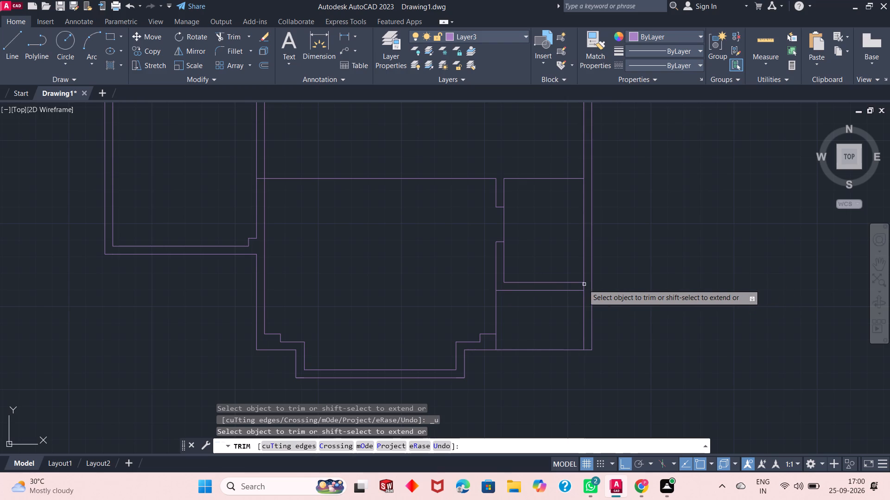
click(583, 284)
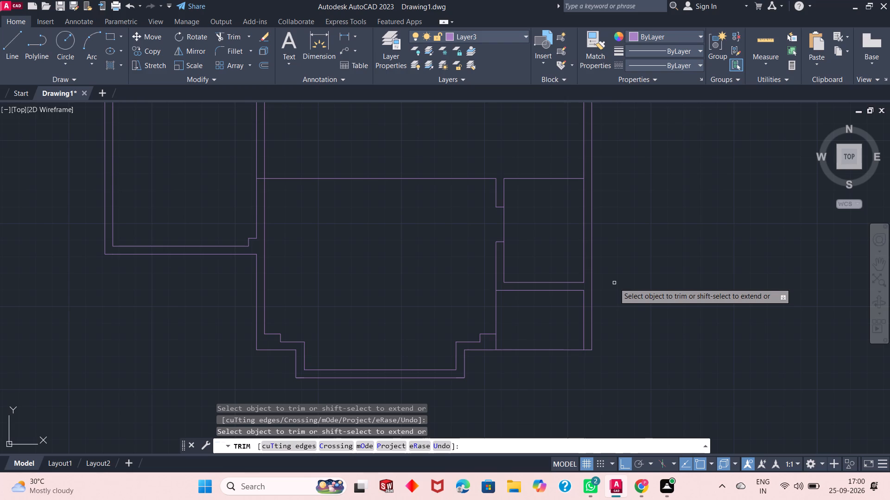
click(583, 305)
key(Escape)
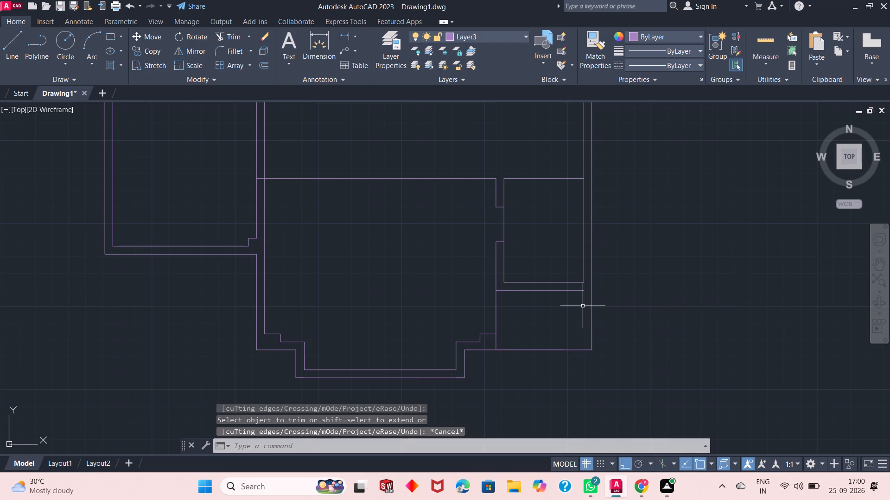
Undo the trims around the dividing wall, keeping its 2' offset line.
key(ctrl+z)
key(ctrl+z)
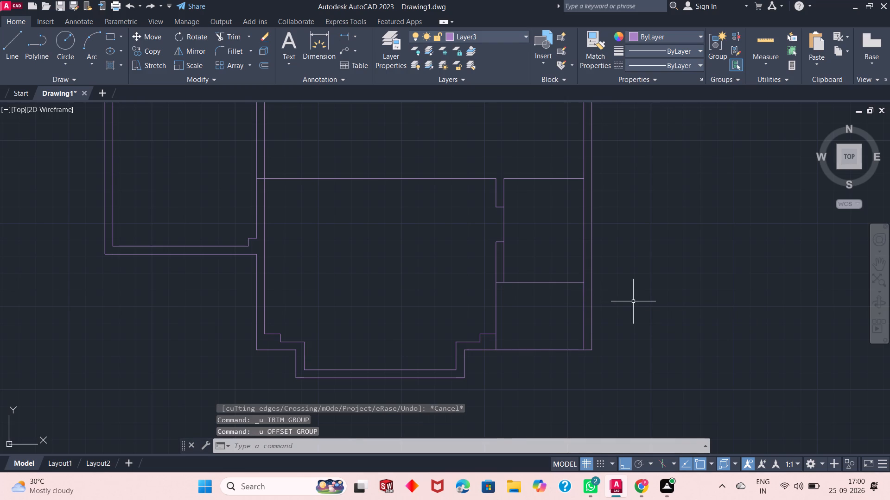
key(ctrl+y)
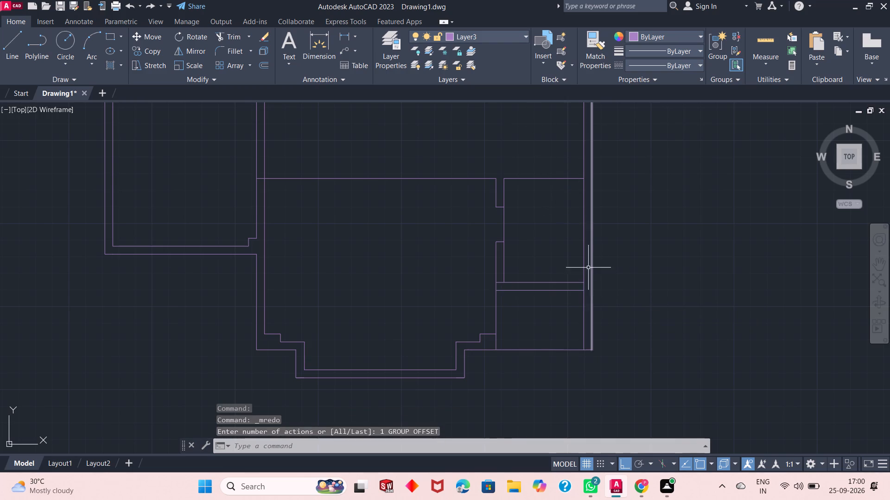
Offset the right outer wall's inner vertical line 1' toward the outer line using the Through option.
click(260, 71)
click(385, 444)
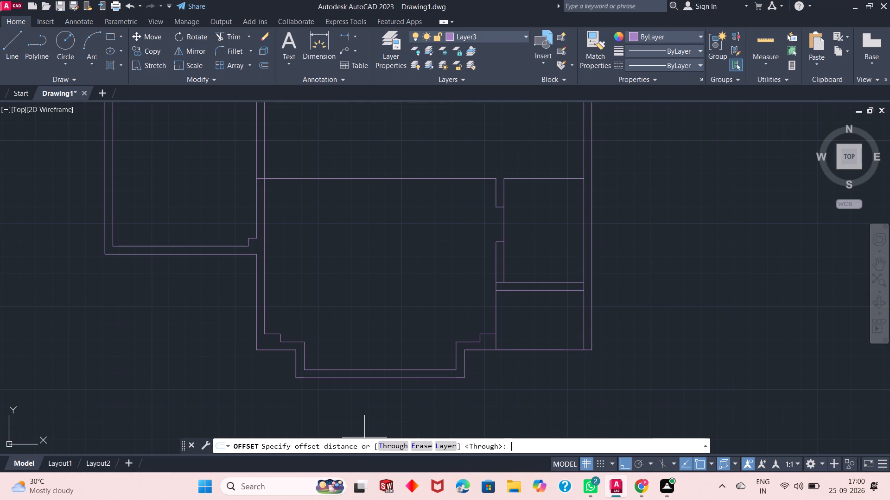
scroll(597, 319, up, 2)
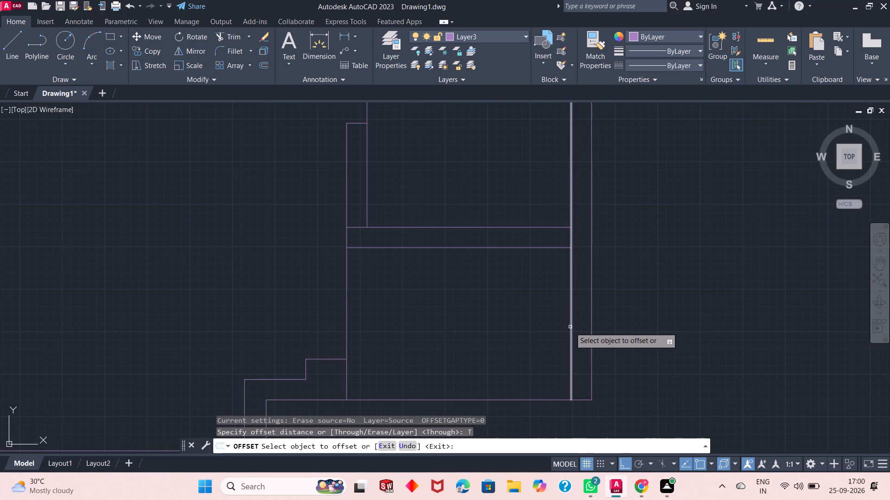
click(570, 328)
text(1')
key(Return)
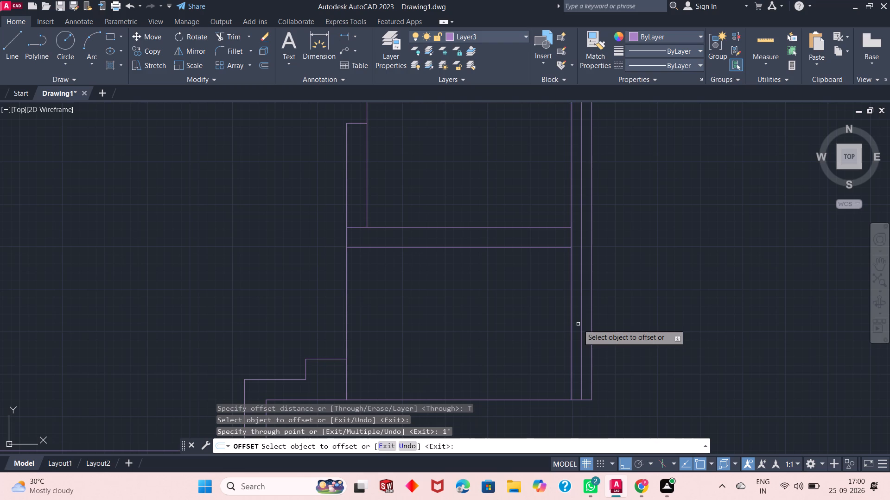
right_click(607, 261)
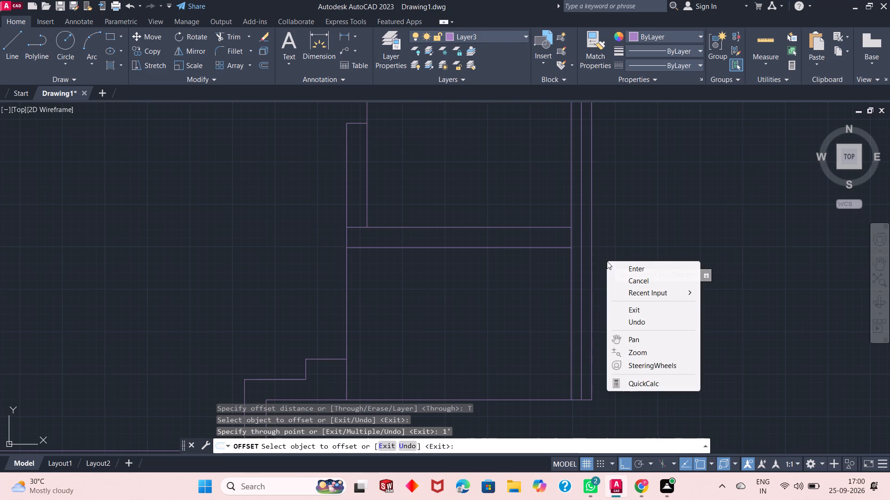
click(614, 269)
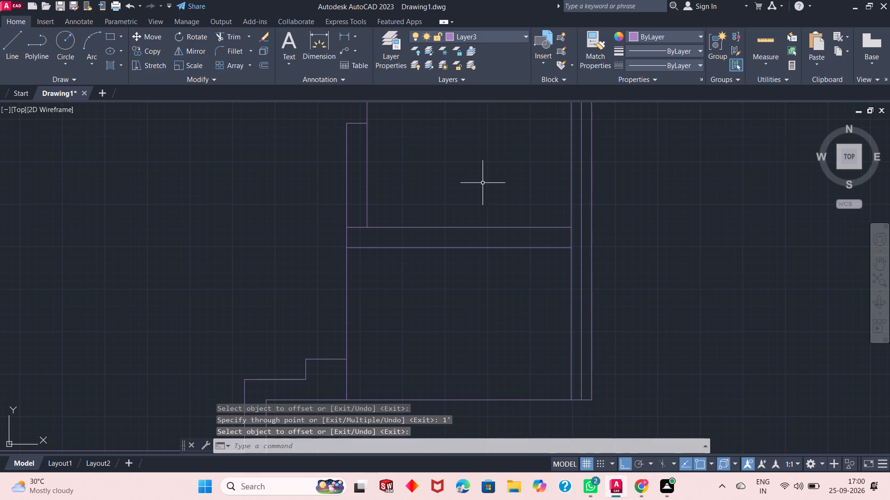
Draw a short horizontal line from the right end of the dividing wall's lower line to the 1' offset line.
click(13, 46)
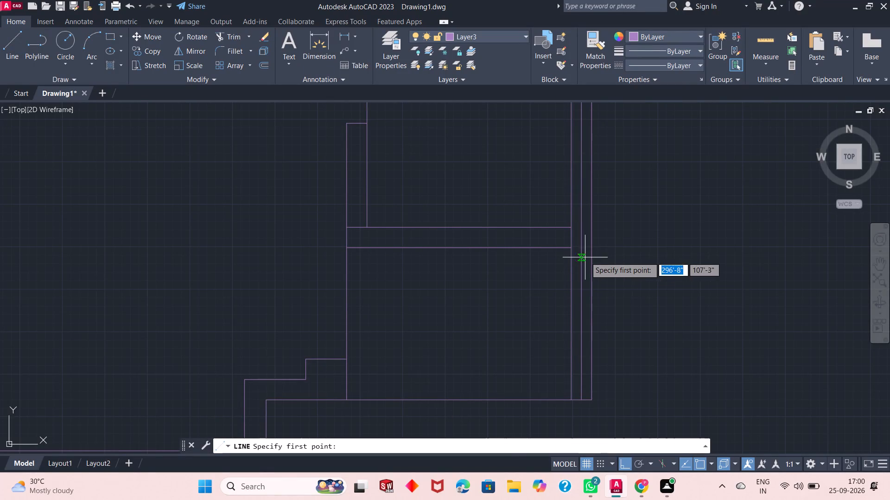
click(569, 249)
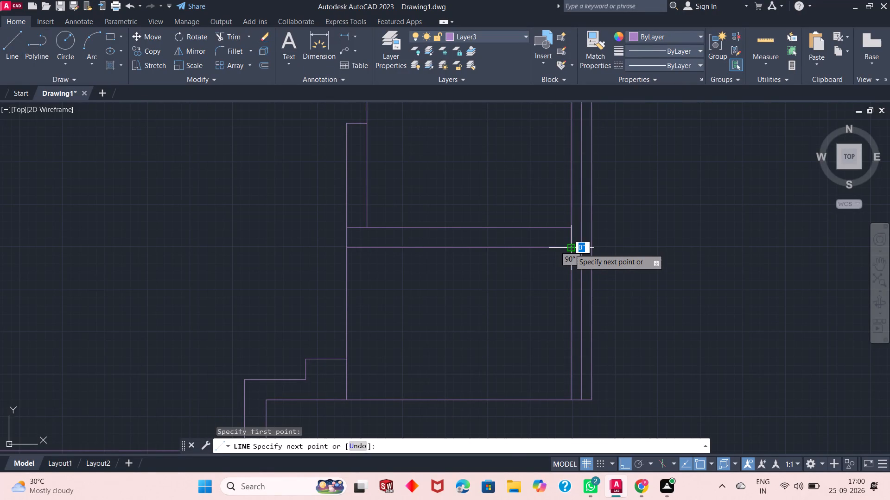
click(580, 249)
right_click(608, 243)
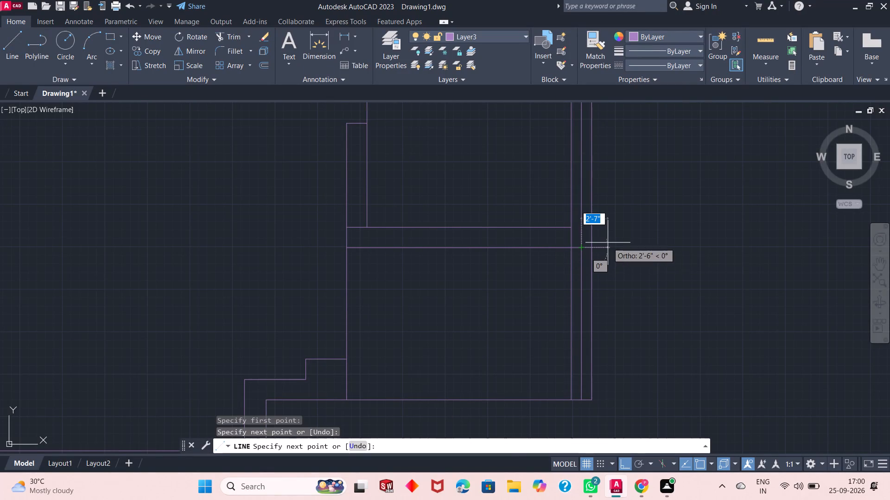
click(637, 250)
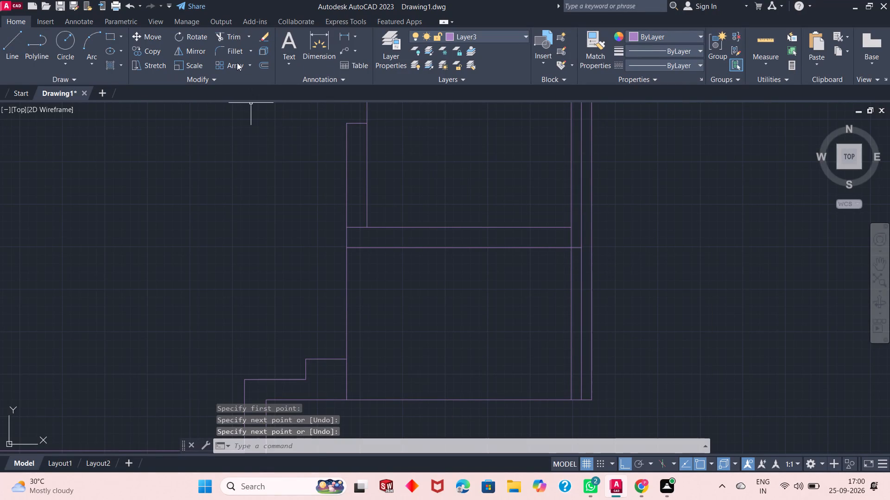
Trim the right wall's inner line below the dividing wall's upper line, the 1' offset line above its lower line, and the upper line's left end.
click(227, 36)
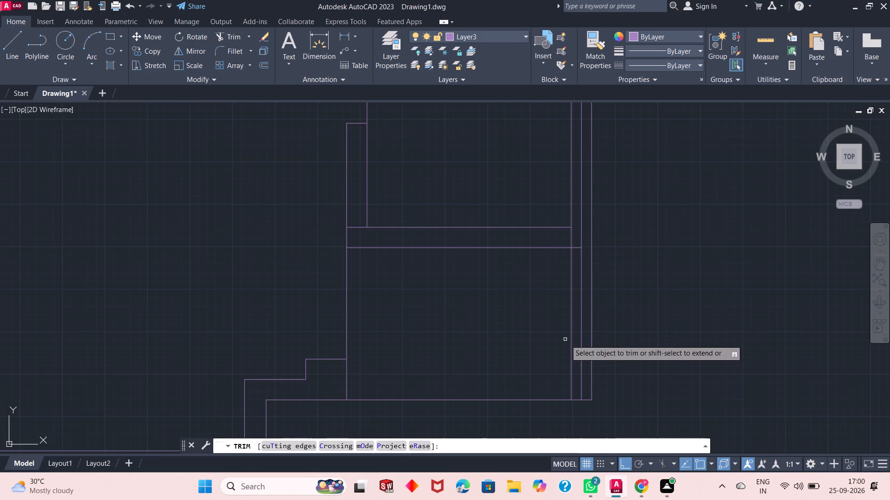
click(571, 355)
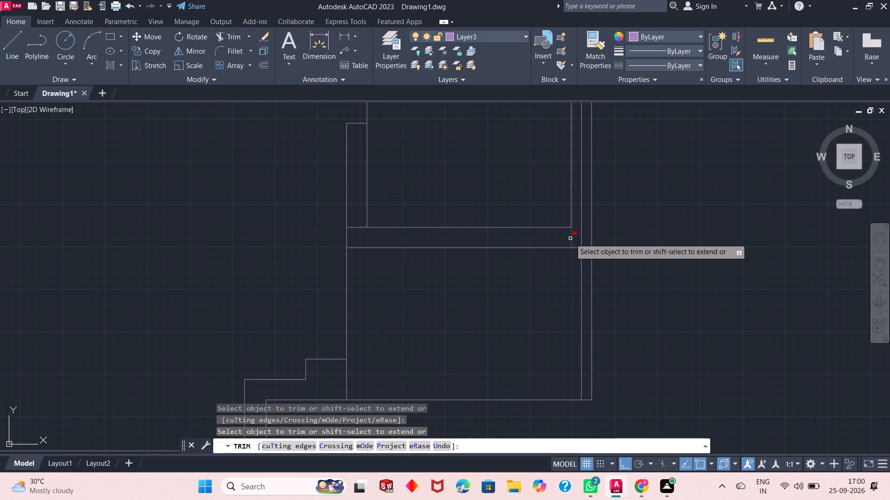
click(570, 238)
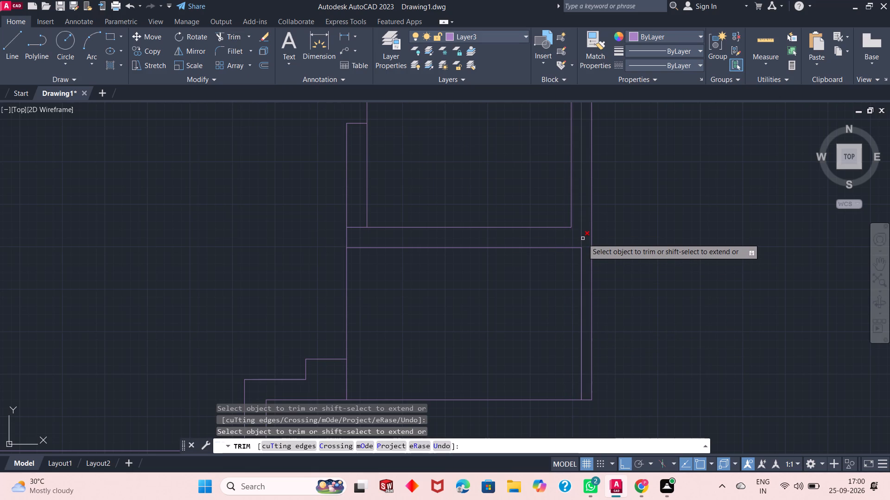
click(583, 238)
scroll(552, 324, up, 1)
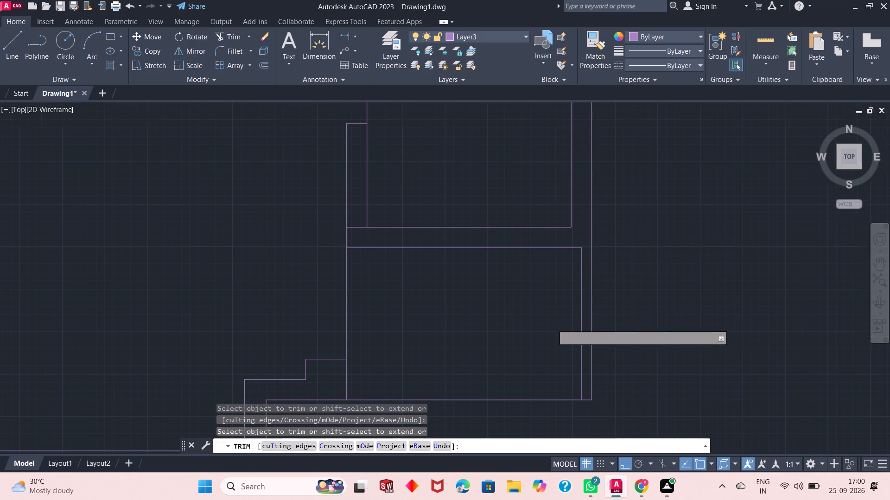
scroll(552, 324, down, 3)
scroll(541, 323, up, 1)
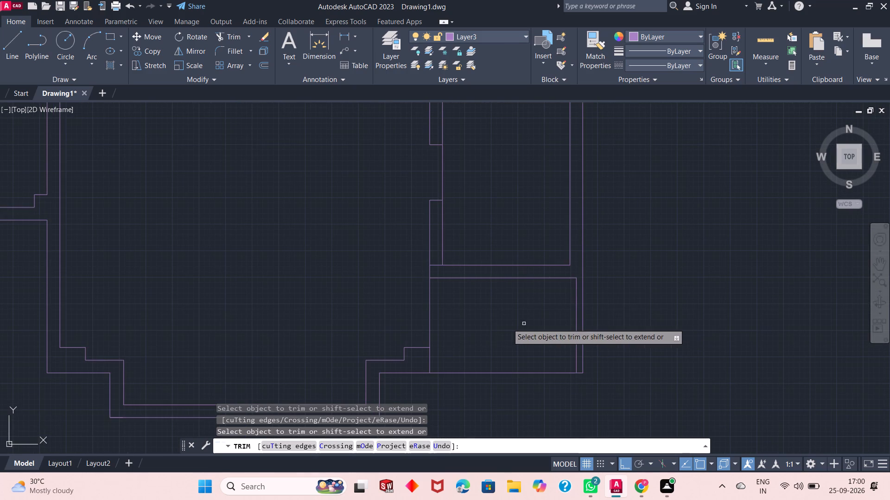
click(438, 266)
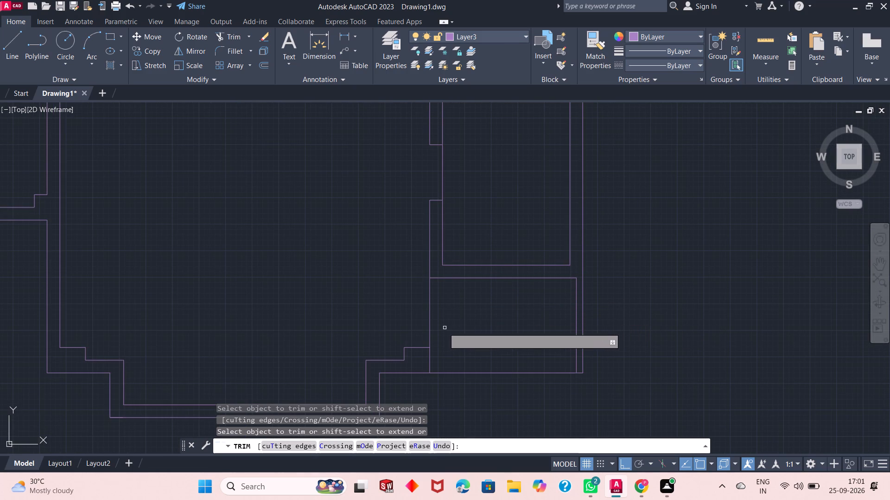
right_click(497, 316)
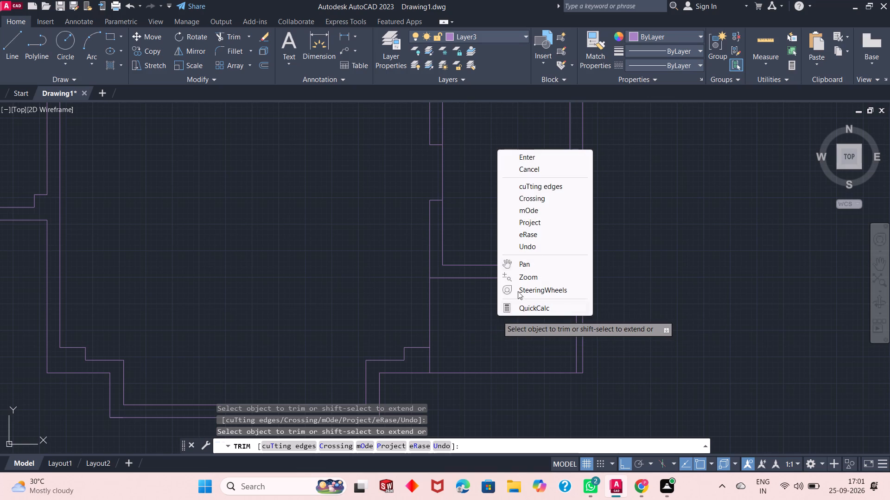
click(551, 161)
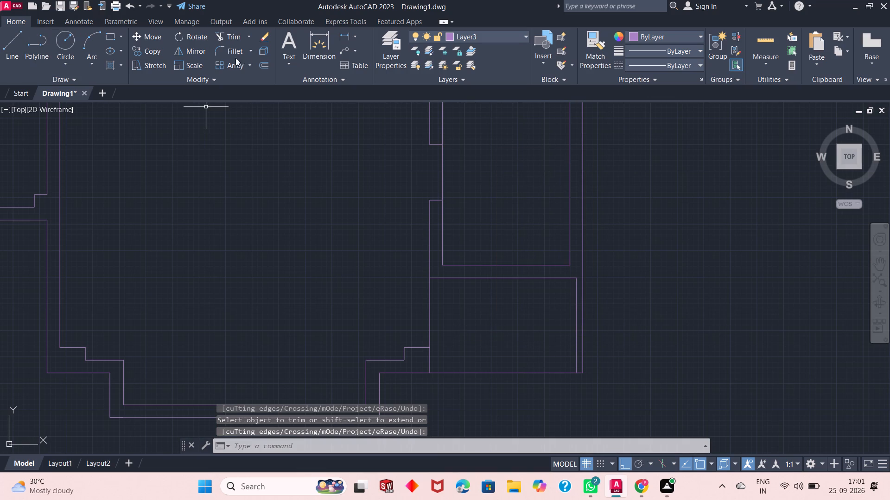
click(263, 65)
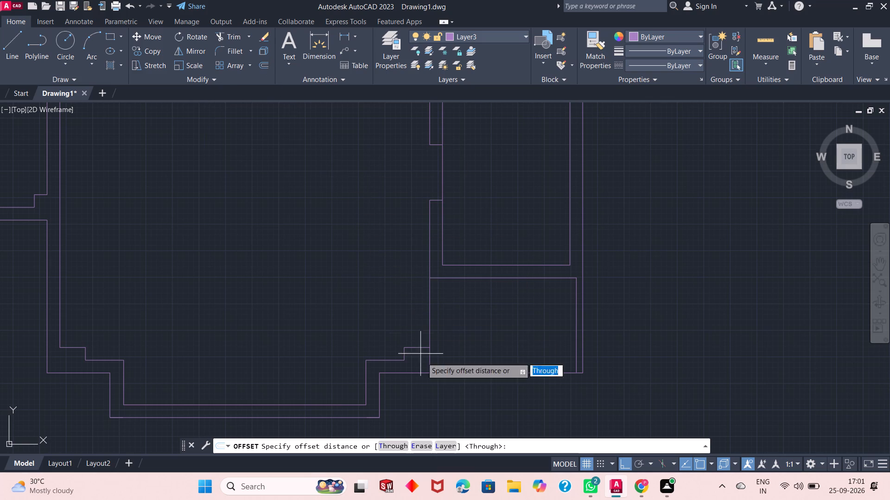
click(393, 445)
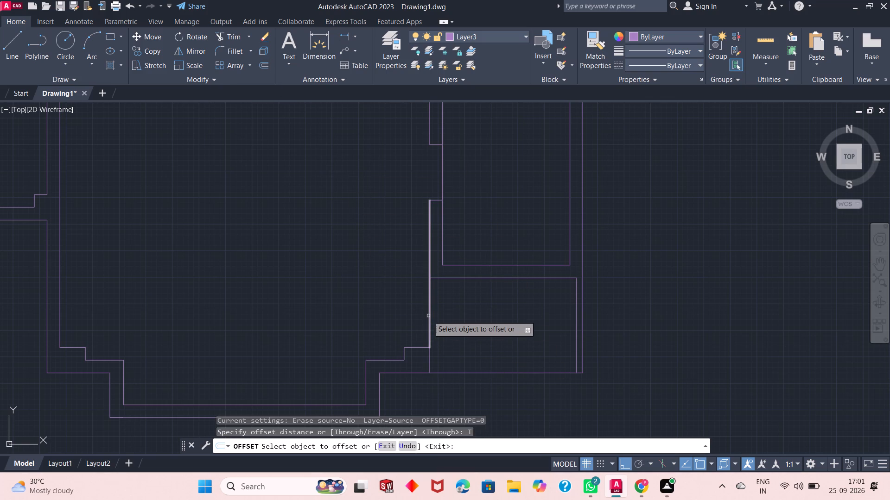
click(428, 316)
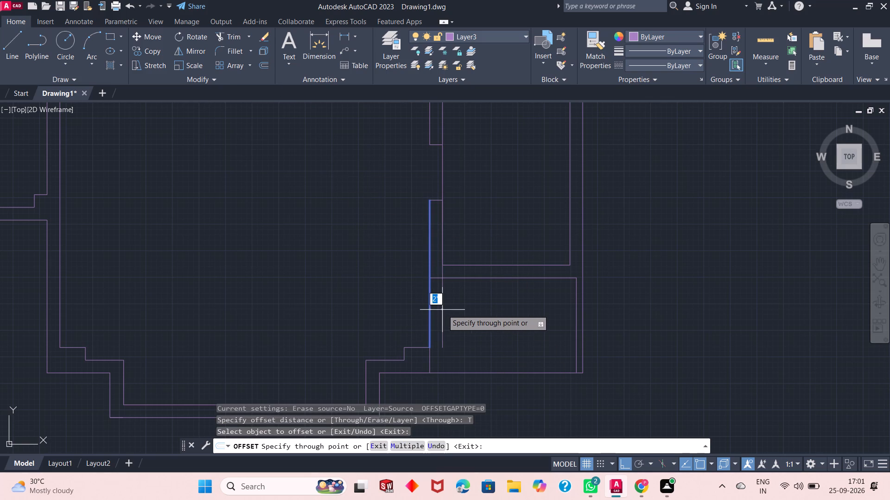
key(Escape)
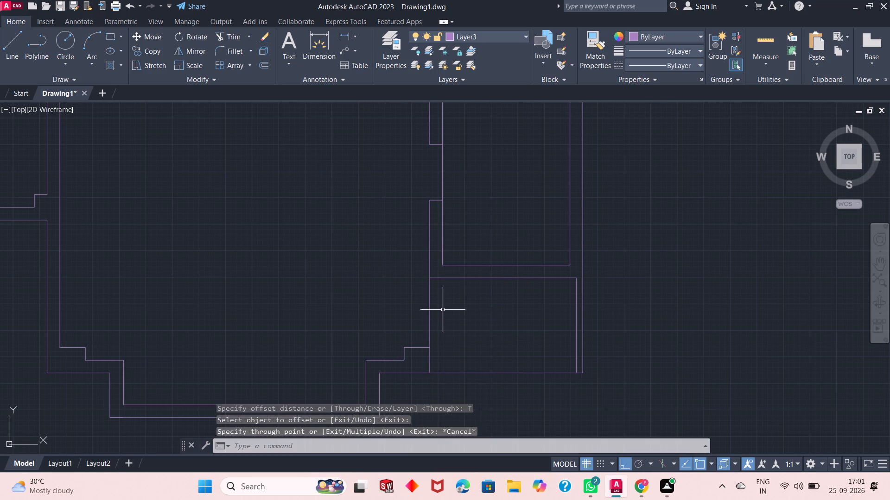
Join the two collinear vertical segments on the lower-right room's left side into one line.
click(430, 338)
click(431, 366)
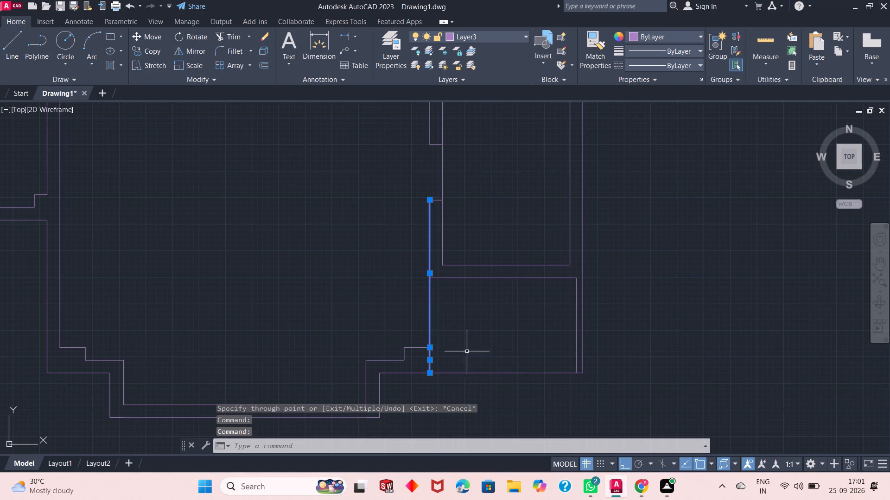
text(j)
key(space)
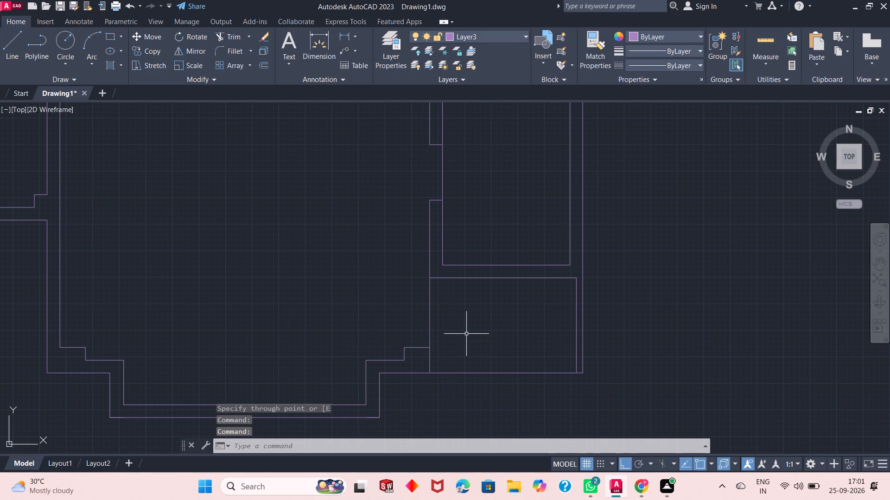
Offset the joined vertical line 2' into the lower-right room using the Through option.
click(260, 65)
click(394, 444)
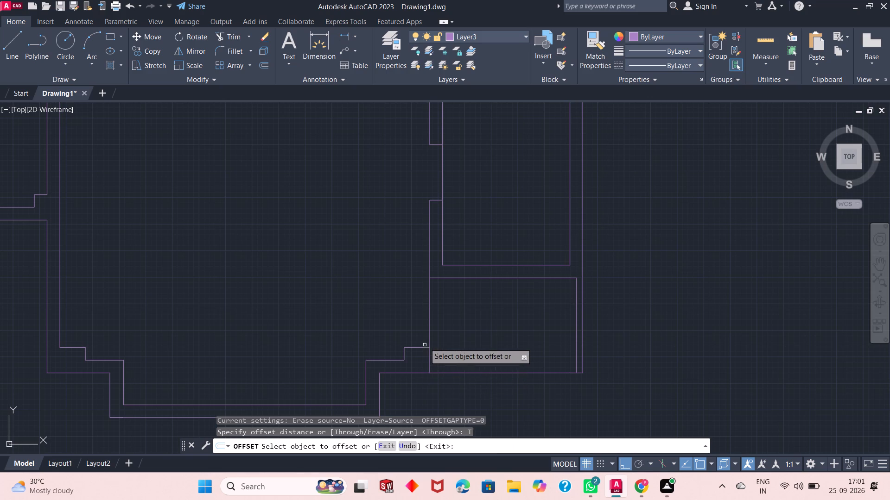
click(431, 320)
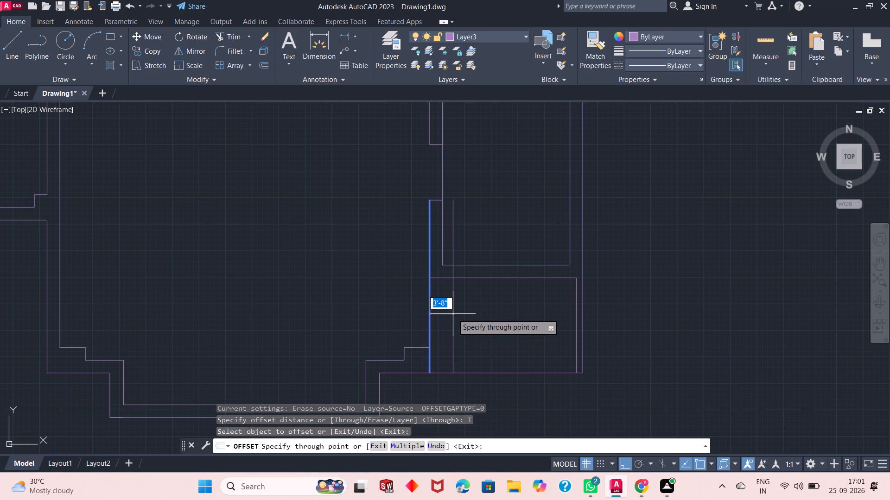
text(2')
key(Return)
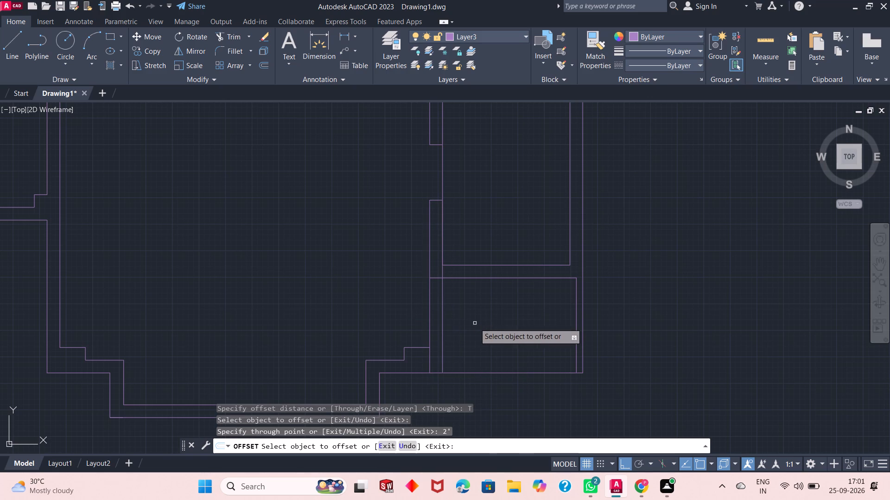
right_click(475, 323)
click(483, 333)
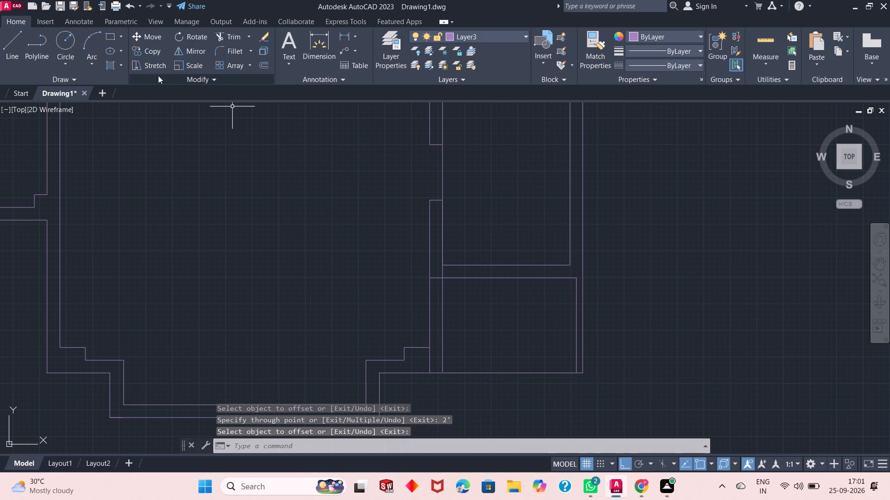
Draw a short horizontal line across the lower-right room's left wall, between its two vertical lines, below the dividing wall.
click(18, 50)
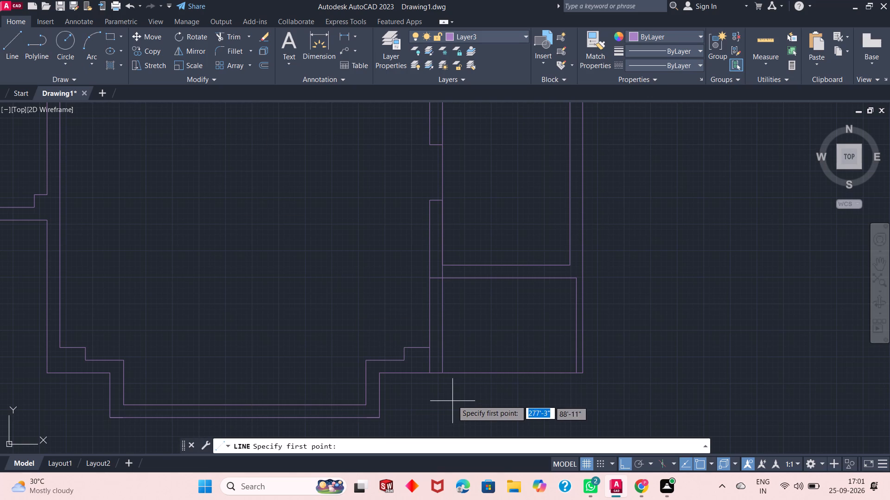
click(442, 322)
click(429, 321)
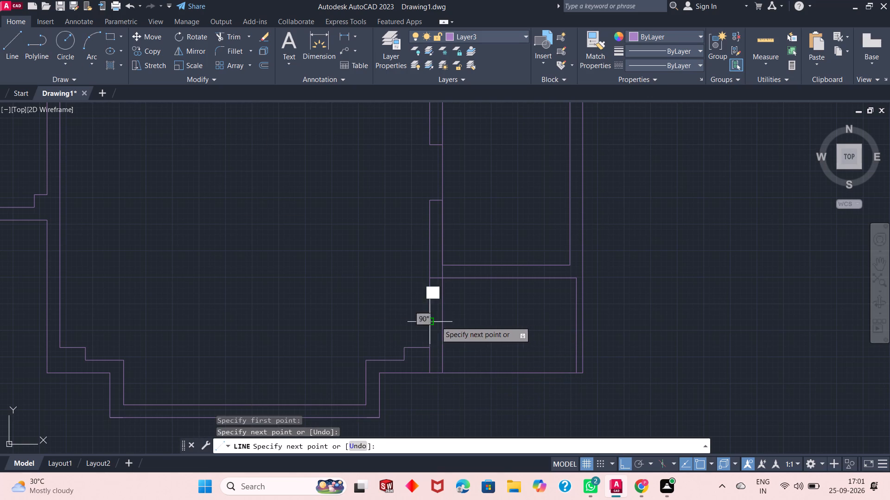
right_click(472, 308)
click(485, 316)
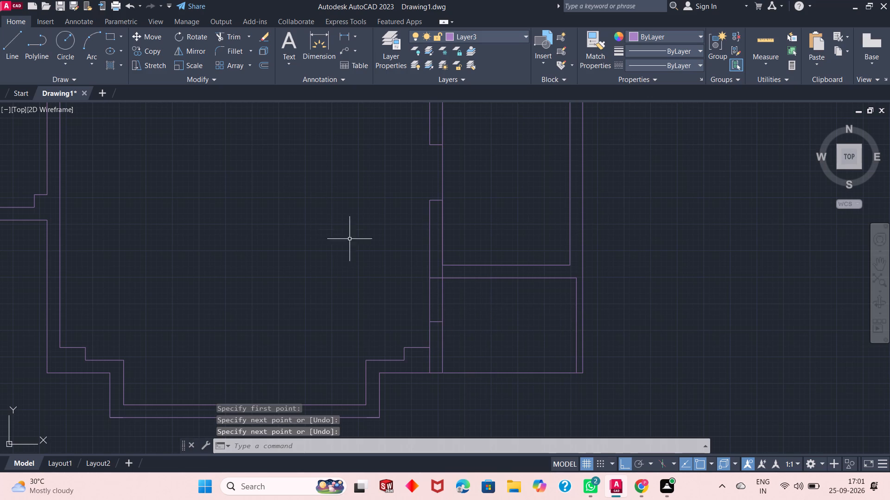
Trim the 2' offset vertical line above the short crossing line, including its parts through and above the dividing wall.
click(232, 38)
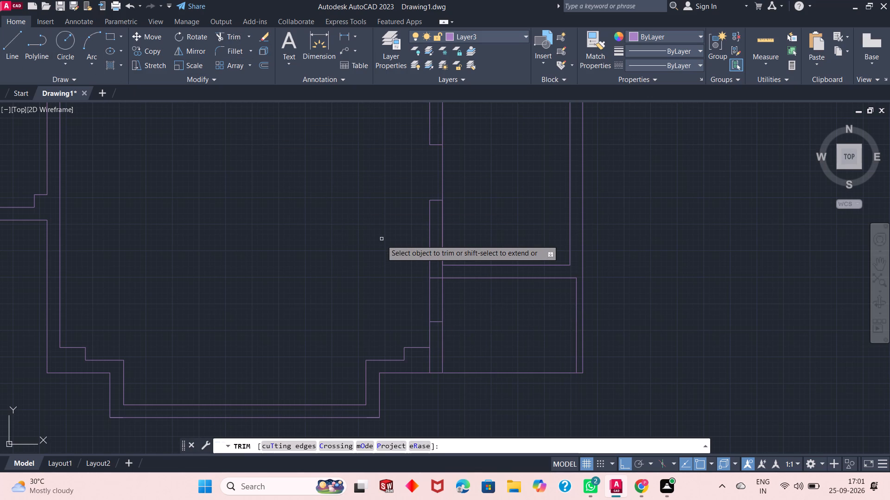
click(444, 296)
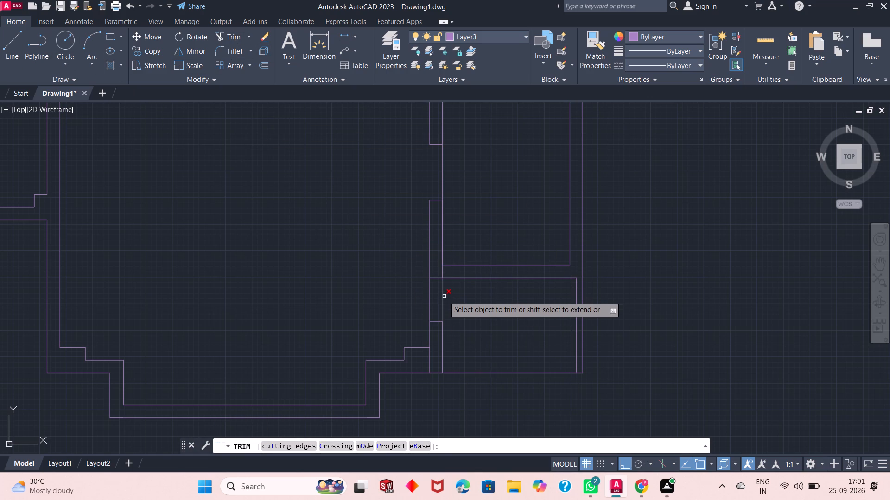
click(441, 270)
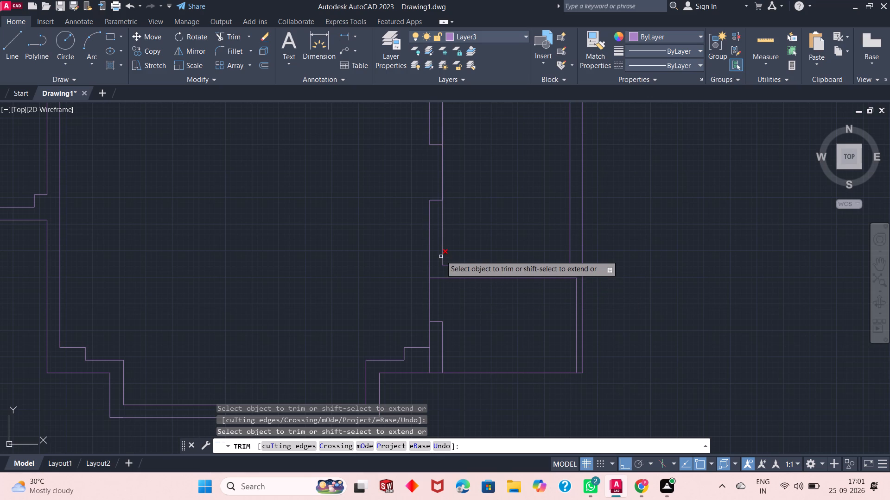
click(441, 253)
right_click(472, 317)
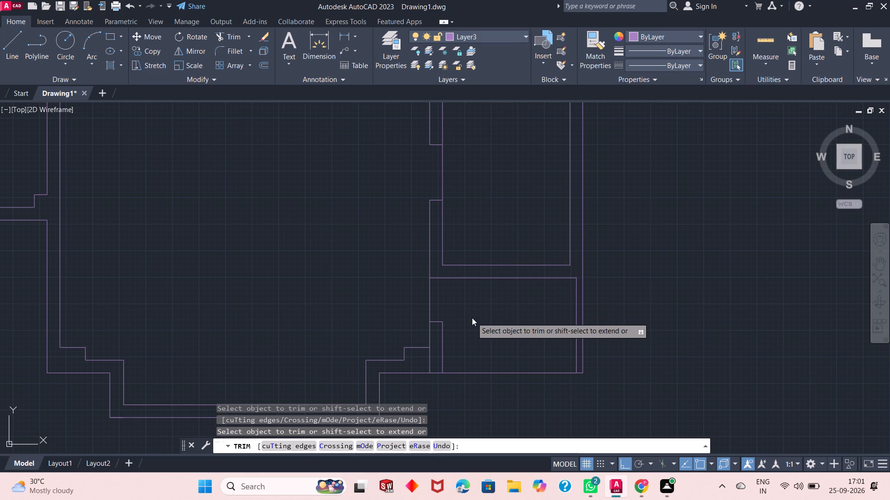
click(520, 161)
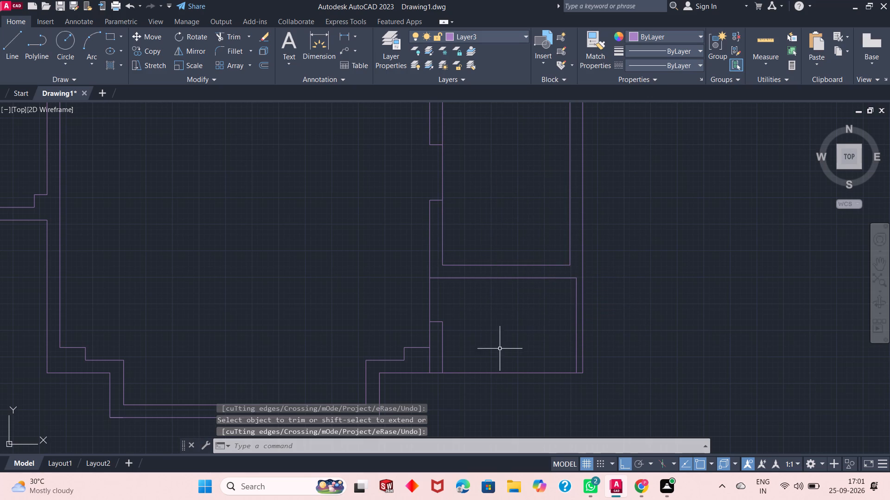
Offset both top lines of the stepped centre room and the upper-right room 2' upward with the Through option.
scroll(481, 347, down, 1)
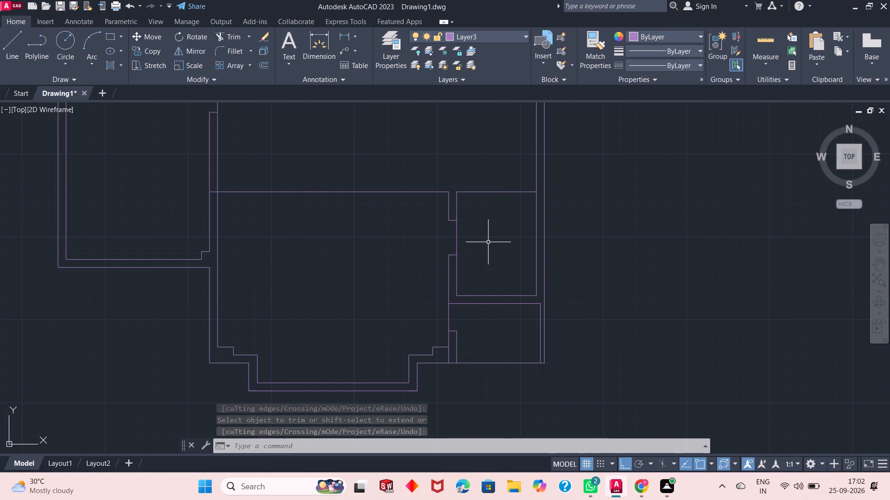
scroll(488, 242, up, 1)
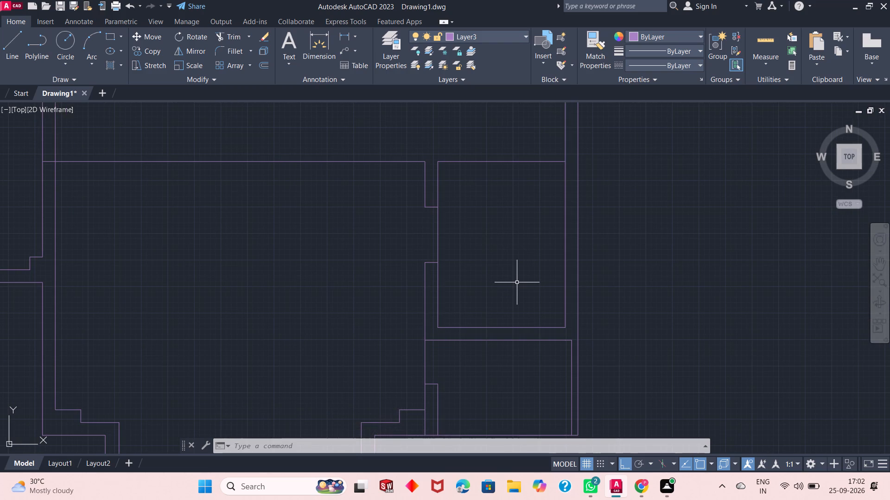
scroll(516, 326, down, 1)
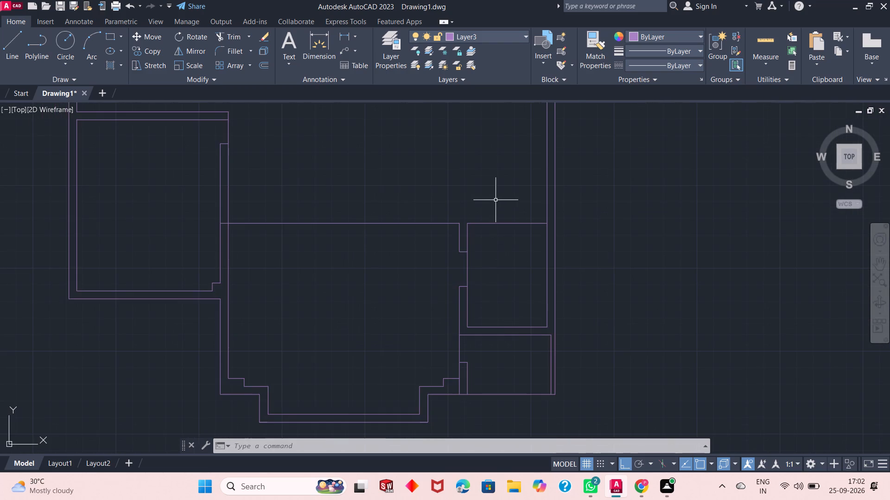
scroll(496, 200, up, 1)
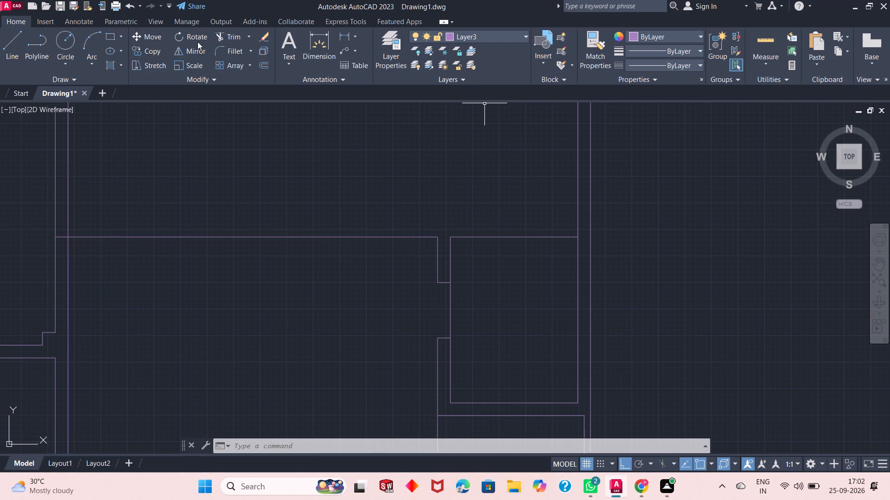
click(262, 65)
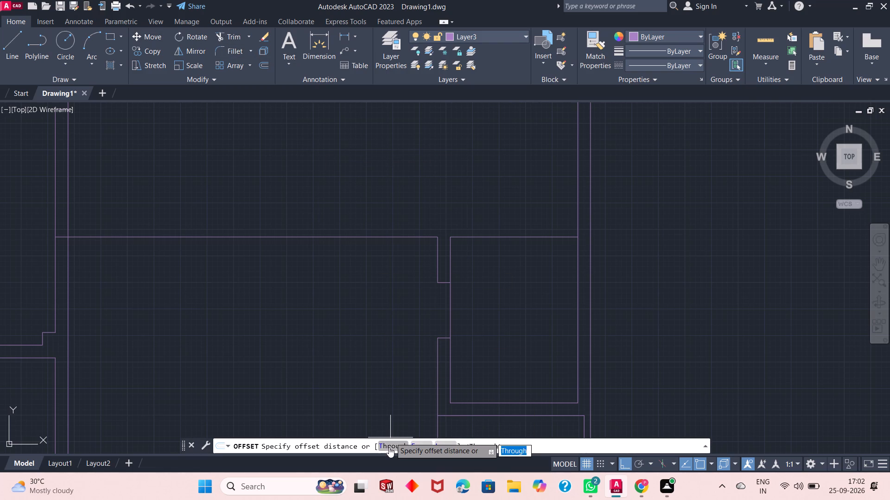
click(389, 447)
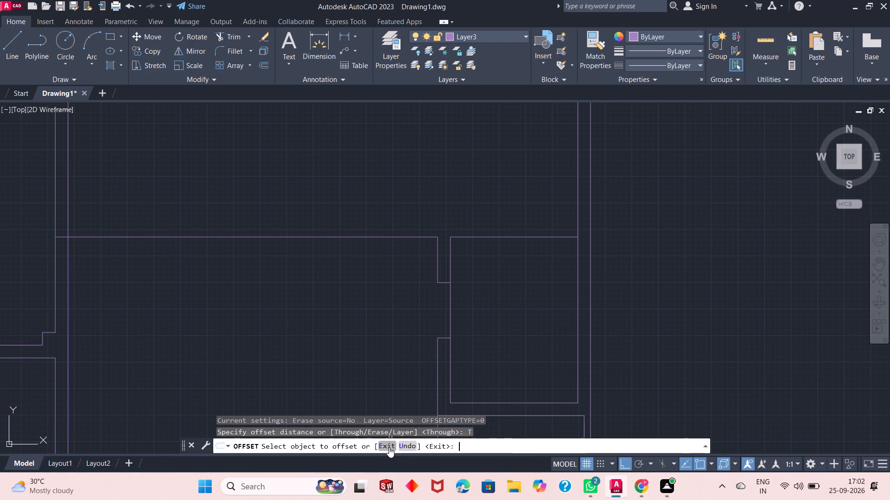
click(348, 238)
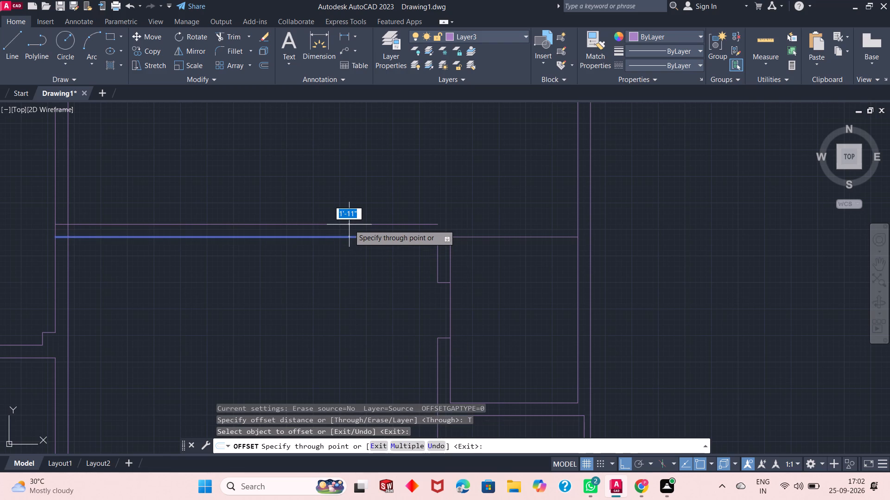
text(2')
key(Return)
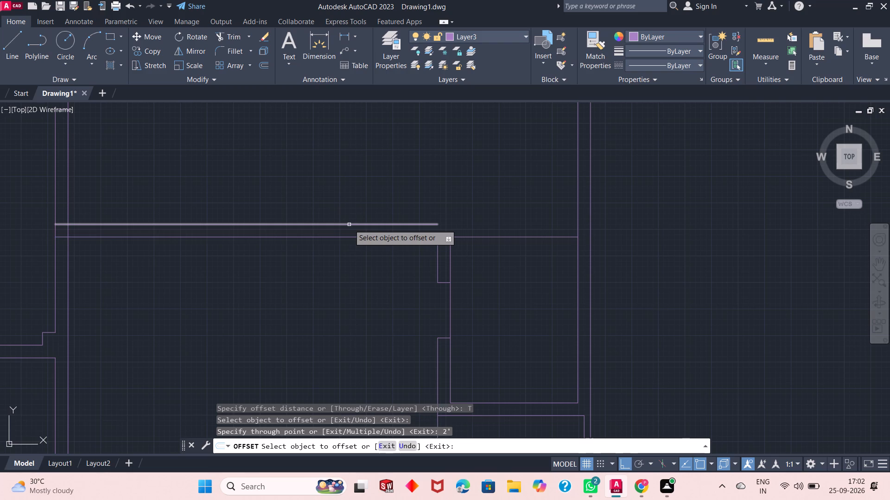
click(462, 237)
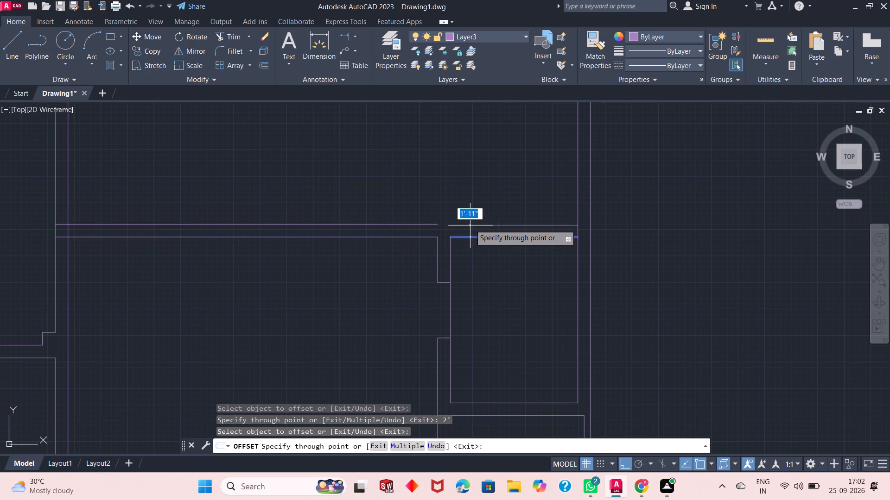
text(2')
key(Return)
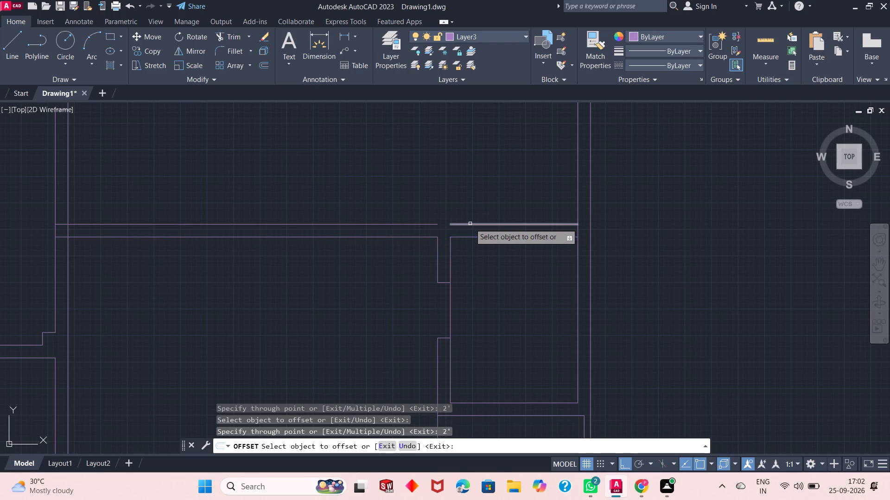
key(Escape)
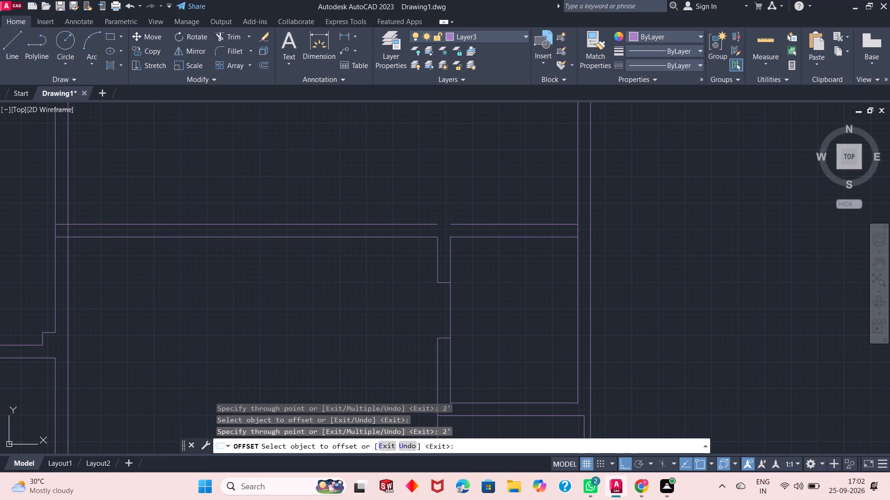
Draw a 2' horizontal line bridging the gap between the two new offset lines.
click(20, 44)
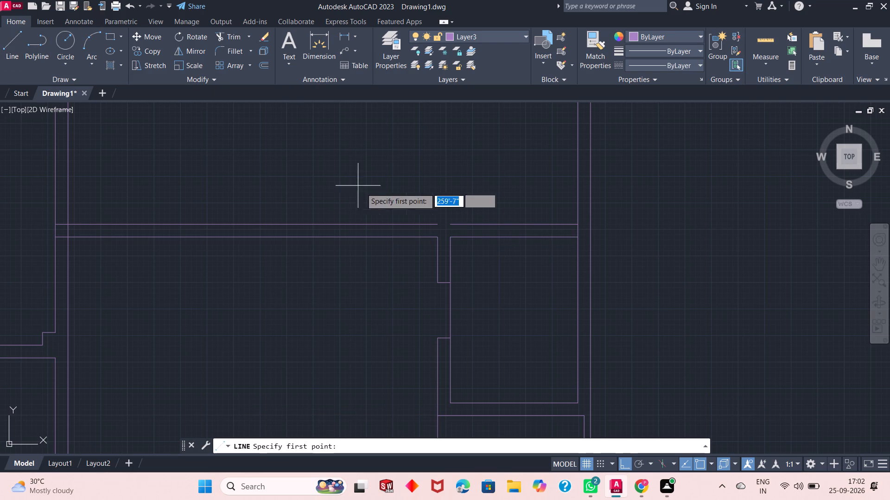
click(436, 222)
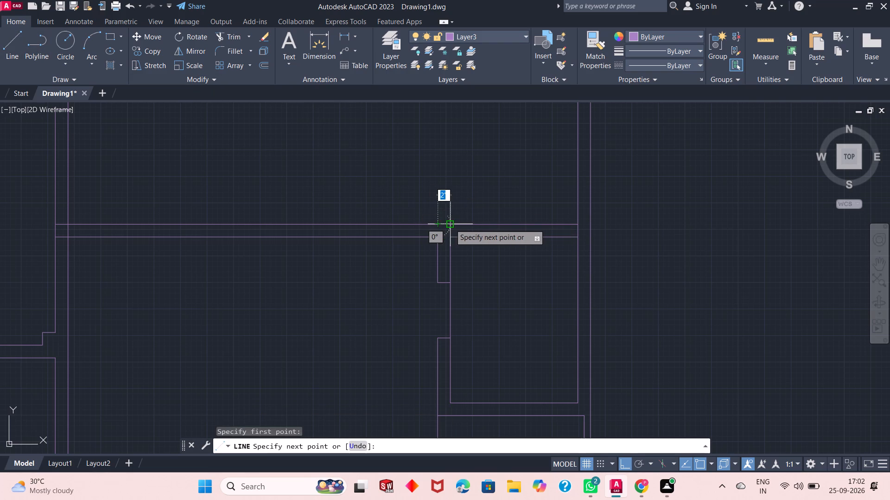
click(450, 224)
key(Escape)
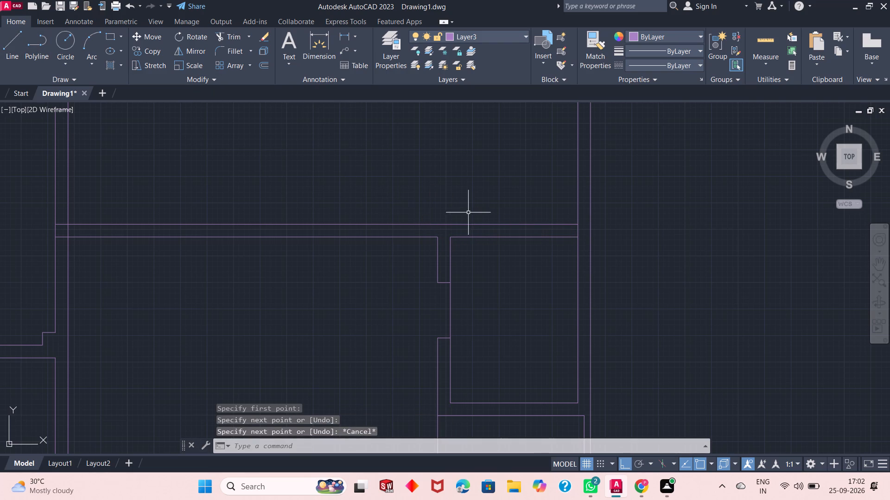
Join the three collinear horizontal segments above the centre and right rooms into one line.
click(471, 224)
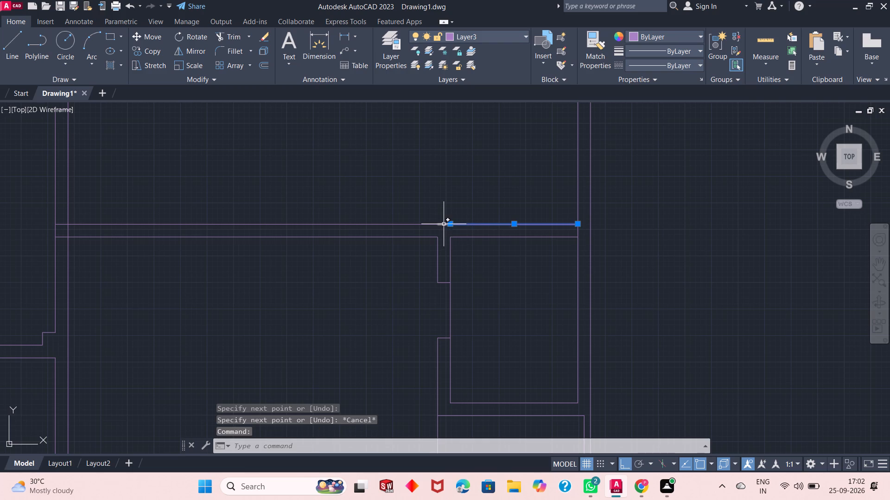
click(444, 224)
click(415, 225)
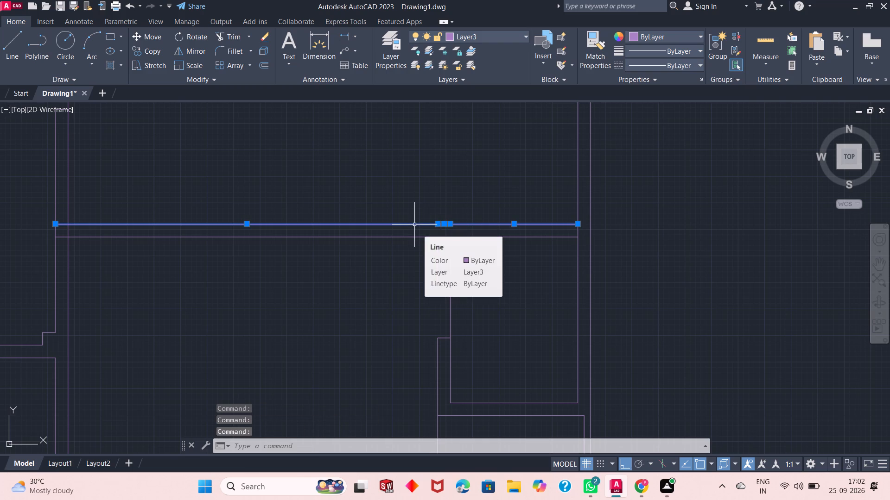
text(j)
key(space)
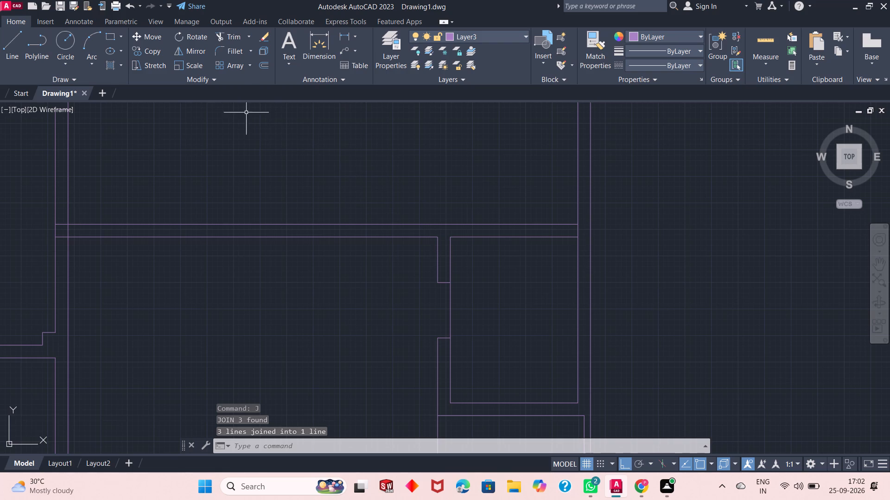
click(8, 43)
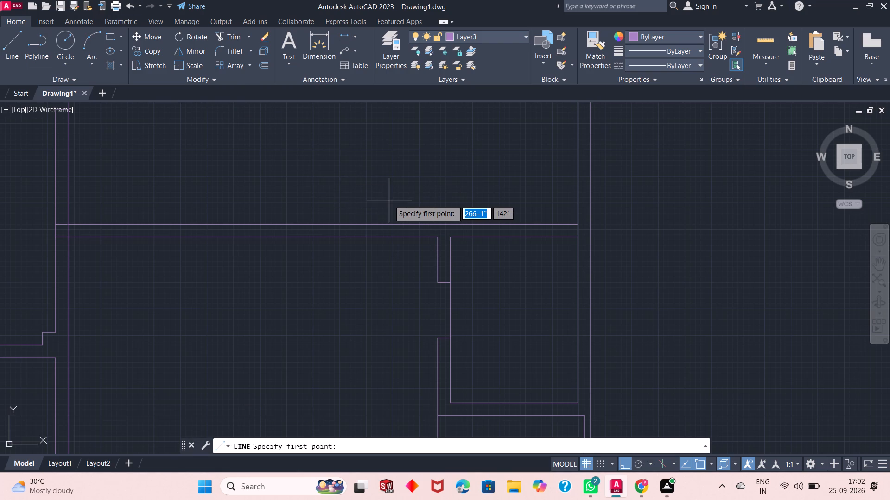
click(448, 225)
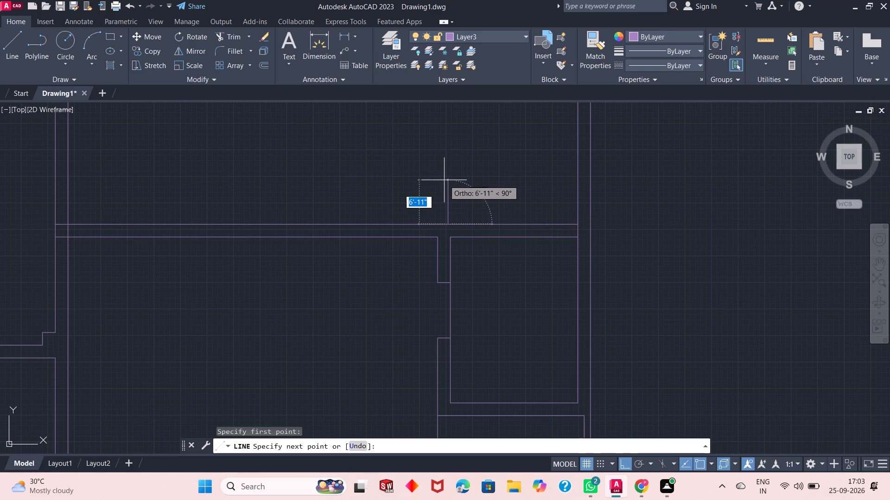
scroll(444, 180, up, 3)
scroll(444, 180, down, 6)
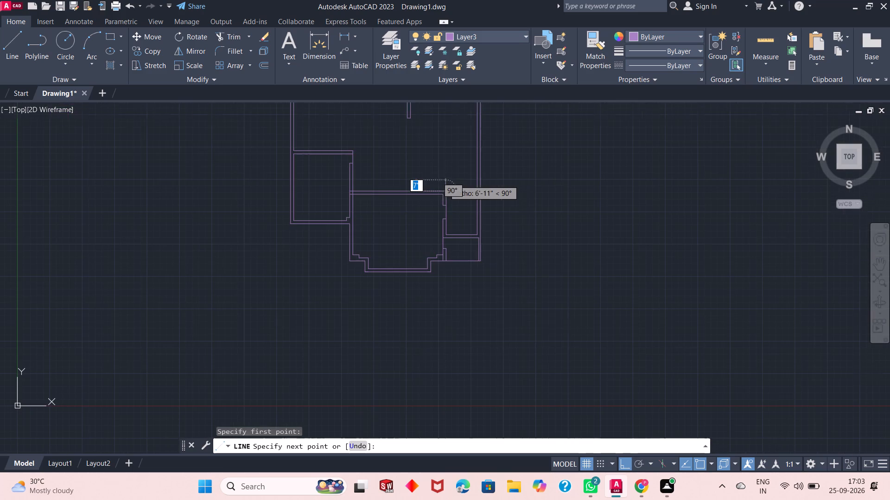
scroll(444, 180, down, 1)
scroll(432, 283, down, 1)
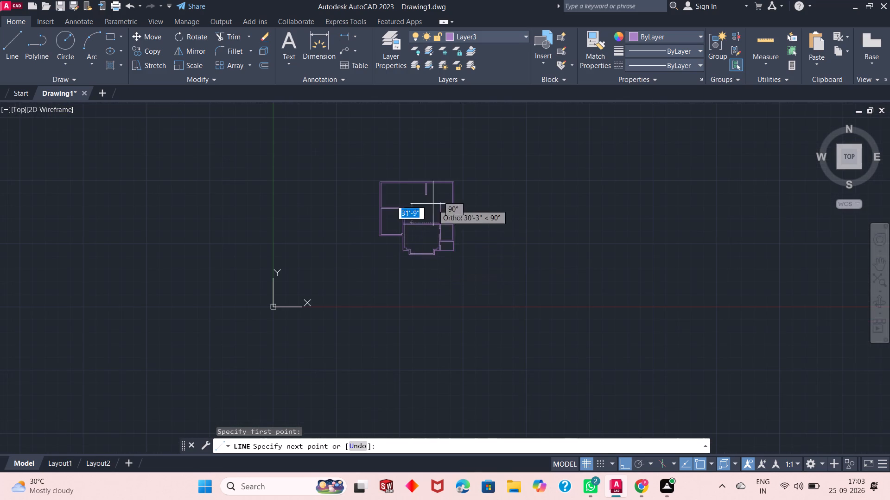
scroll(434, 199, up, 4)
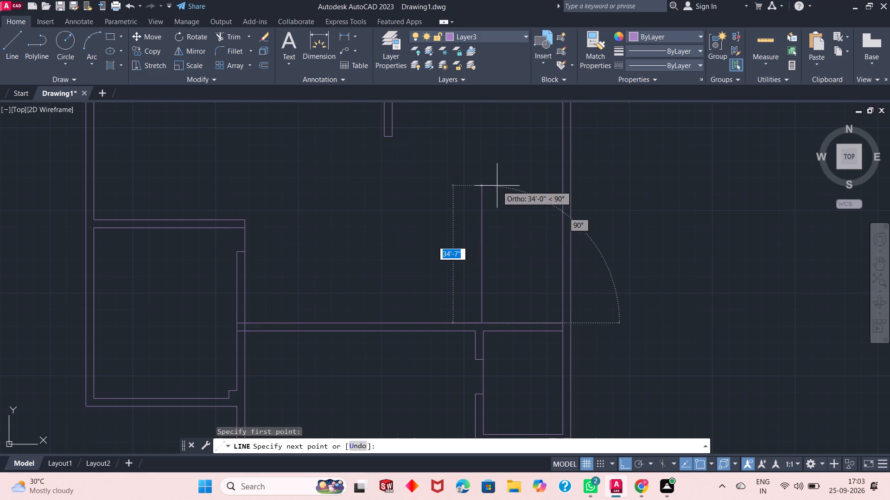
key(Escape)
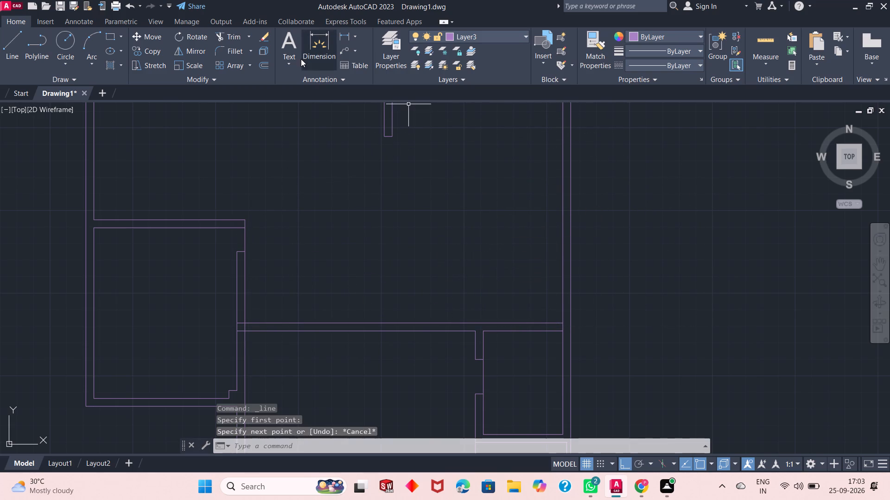
Draw a wall stub rising 24' from the joined horizontal line near the upper-right room's left wall, 2' wide, and back down to that line.
click(7, 45)
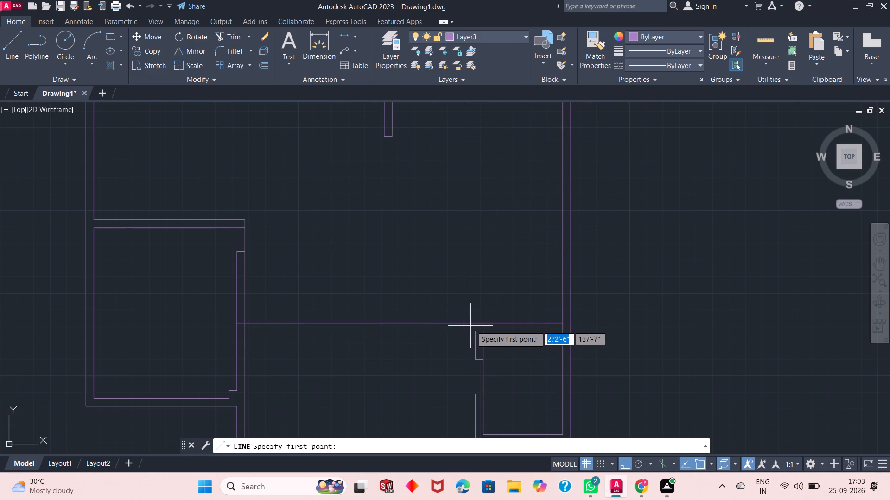
click(481, 321)
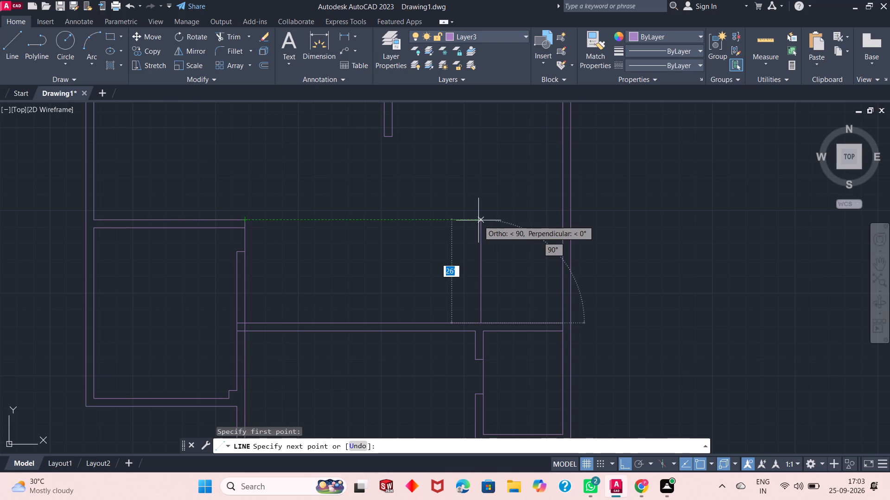
text(24)
key(apostrophe)
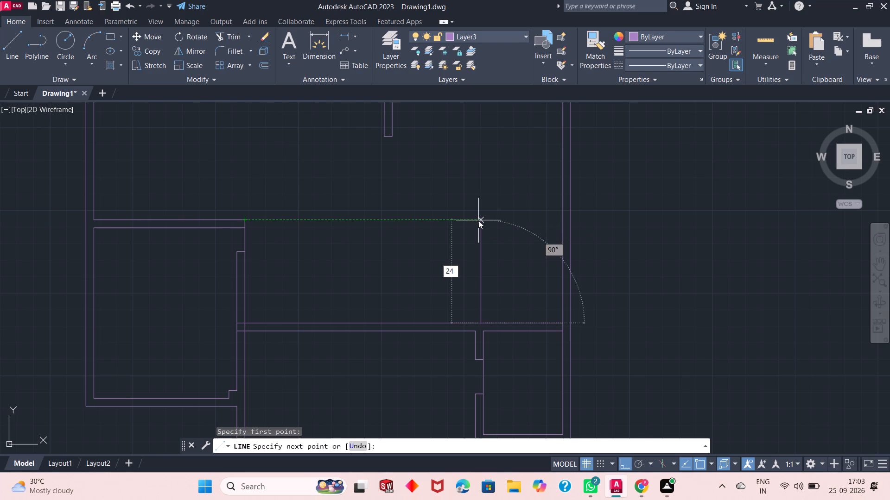
key(Return)
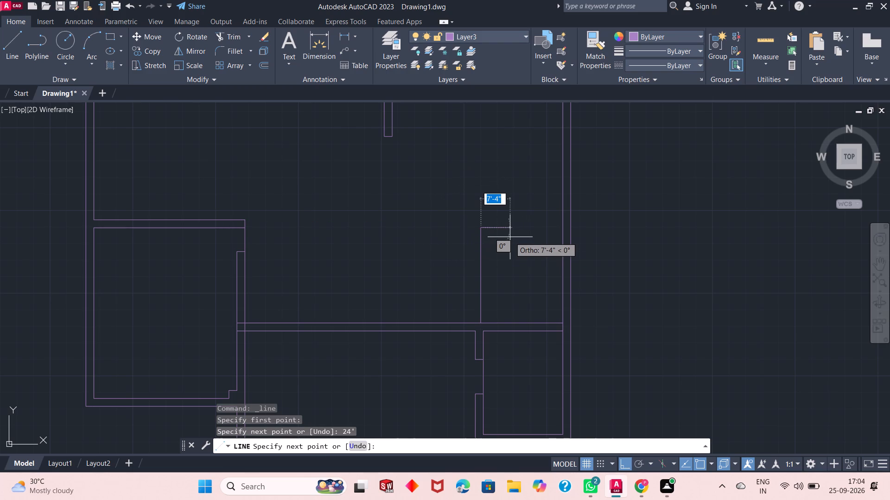
text(2')
key(Return)
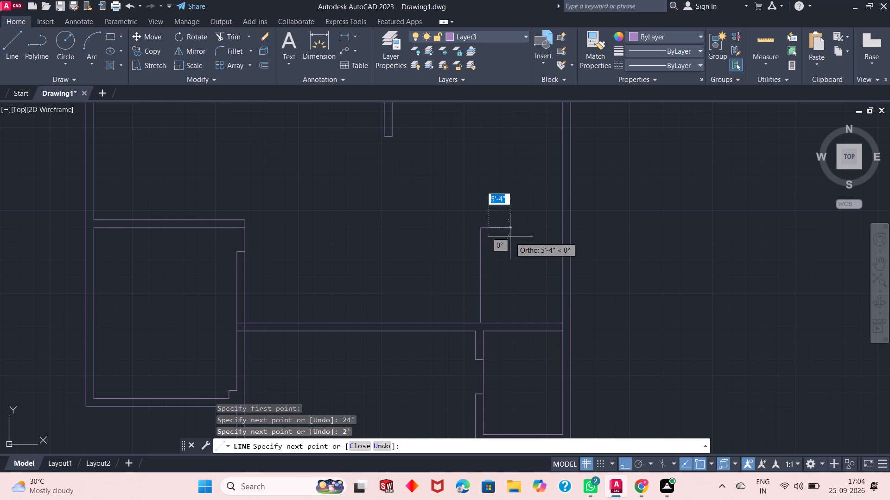
click(489, 322)
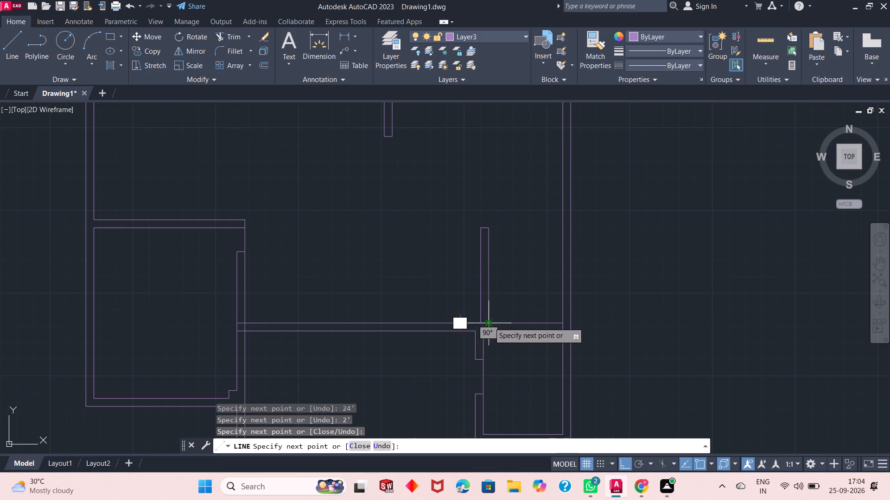
right_click(580, 268)
click(596, 274)
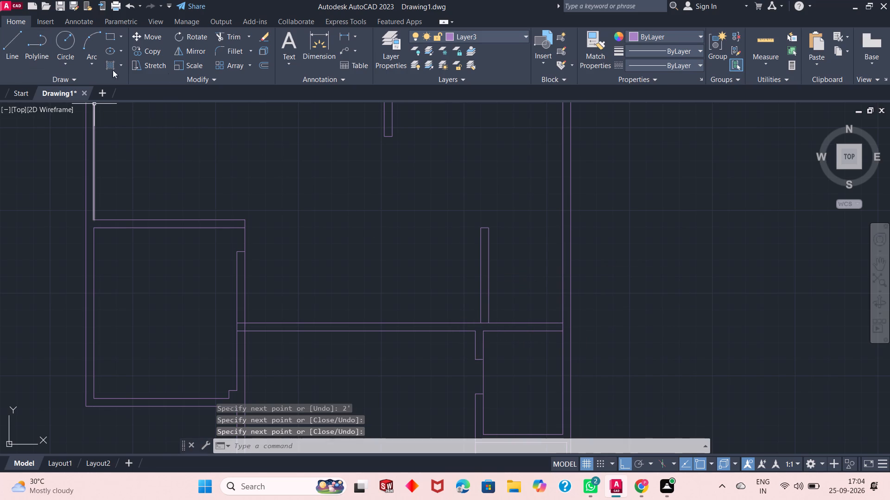
Trim the joined horizontal line between the two vertical lines of the new 2' wall stub.
click(235, 38)
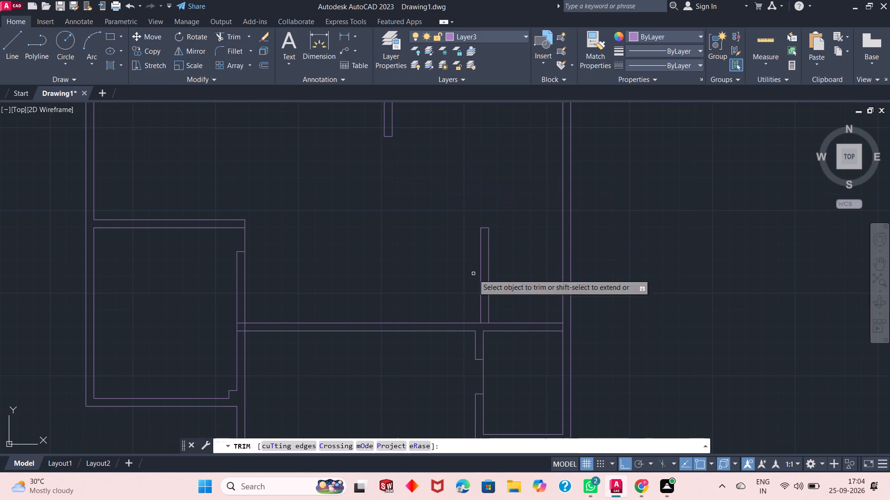
scroll(475, 344, down, 4)
scroll(470, 362, up, 4)
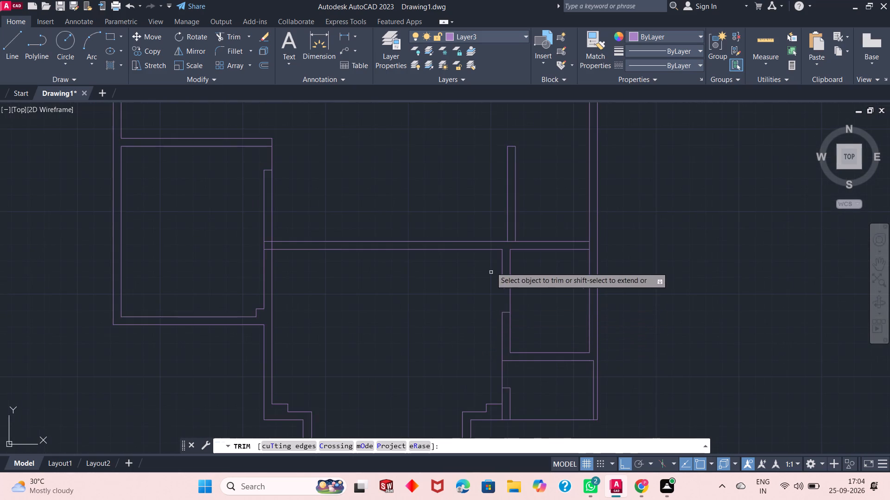
scroll(509, 245, up, 3)
click(526, 215)
click(511, 241)
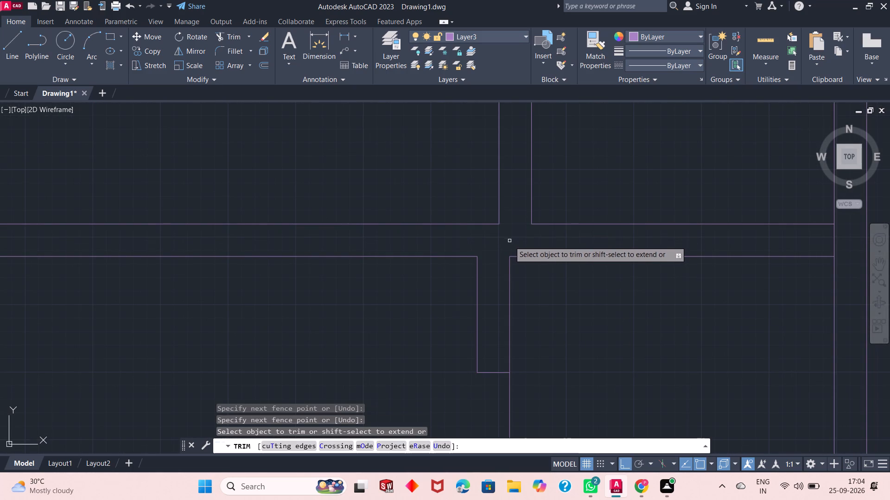
scroll(444, 241, up, 3)
scroll(405, 235, down, 5)
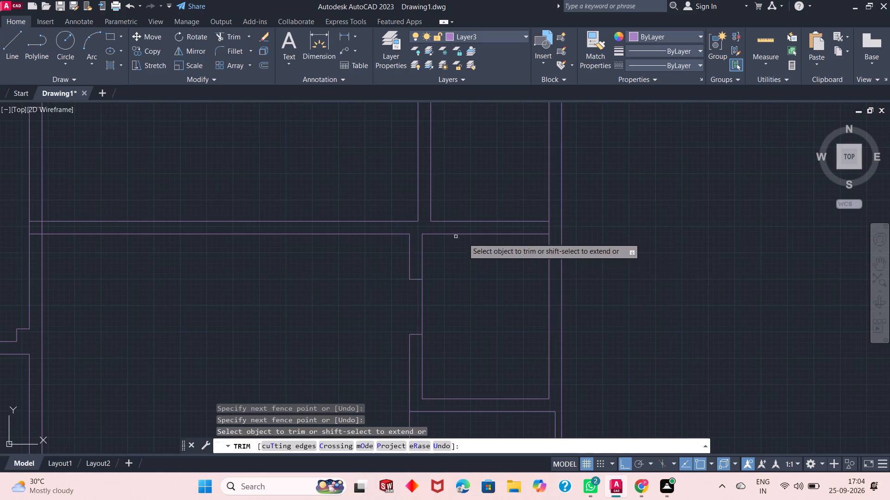
right_click(615, 228)
click(629, 237)
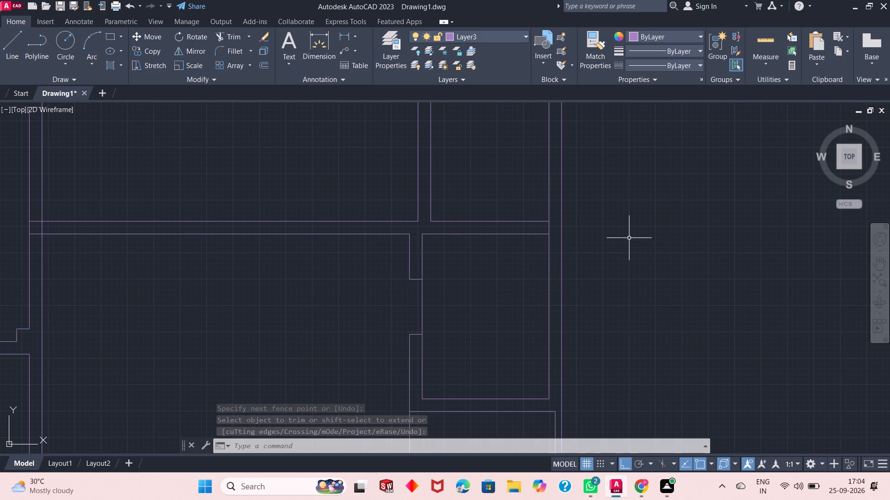
Draw a 2' horizontal line across the right outer wall, extending the dividing wall's upper line to the outer face.
click(5, 47)
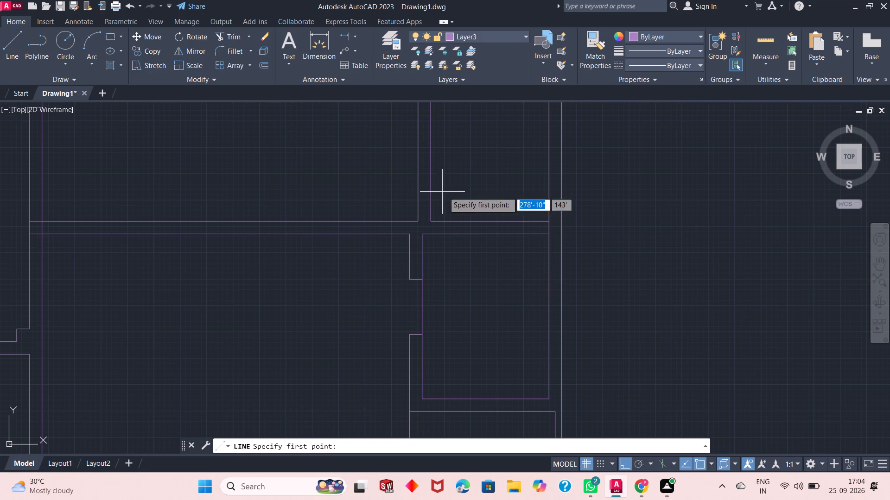
click(547, 219)
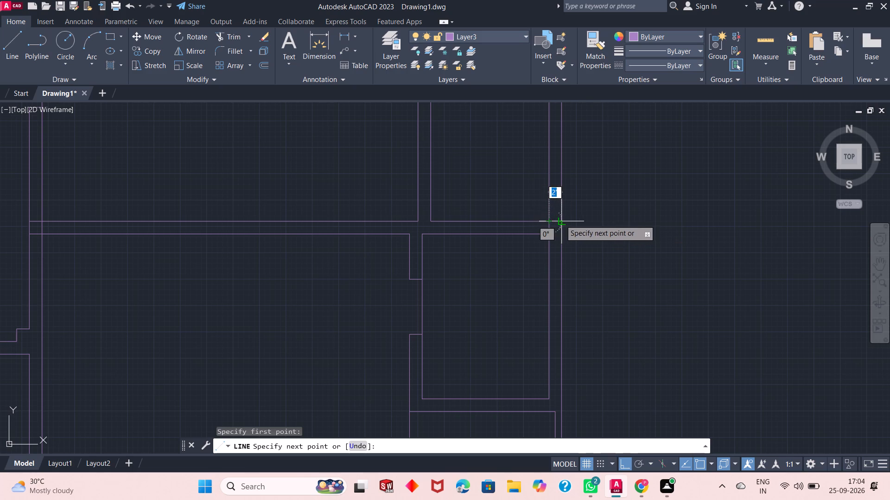
click(561, 220)
right_click(582, 204)
click(606, 209)
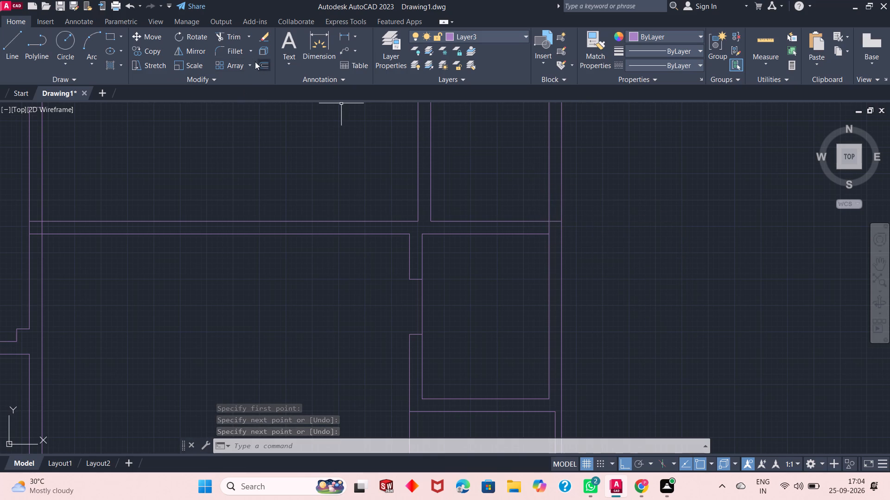
Trim the right outer wall's inner vertical line between the dividing wall's two horizontal lines.
click(233, 41)
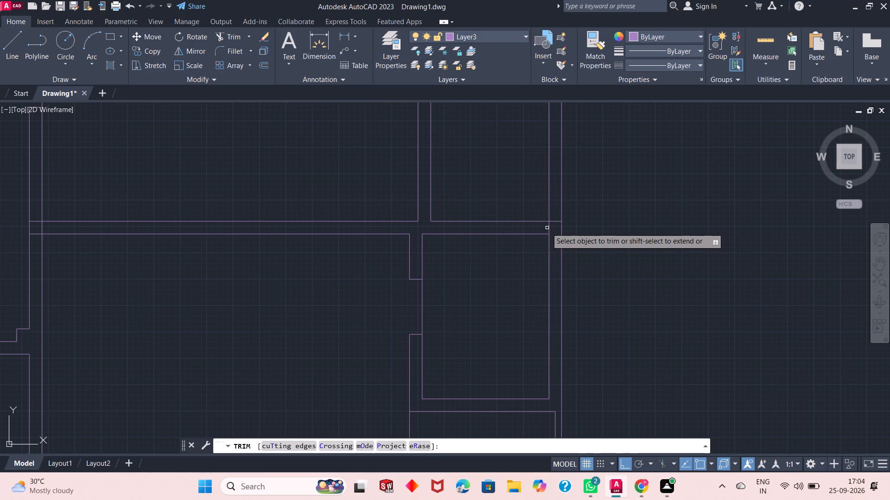
click(547, 228)
click(553, 230)
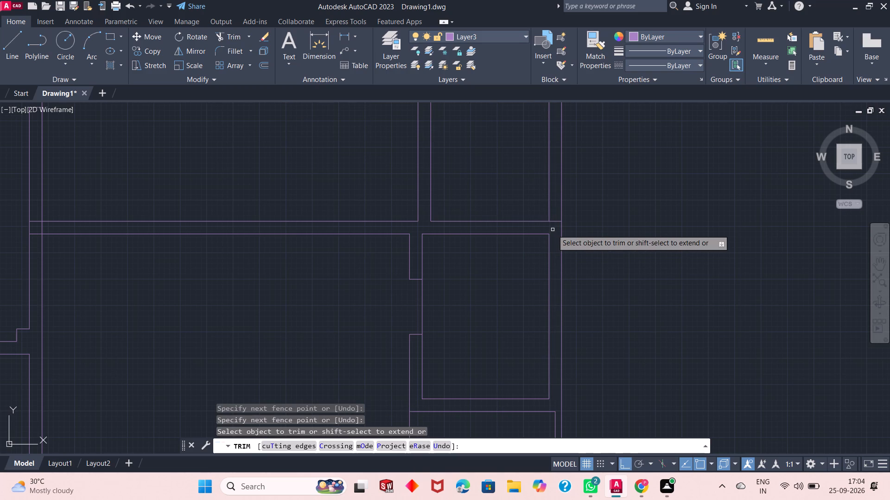
right_click(595, 203)
click(609, 212)
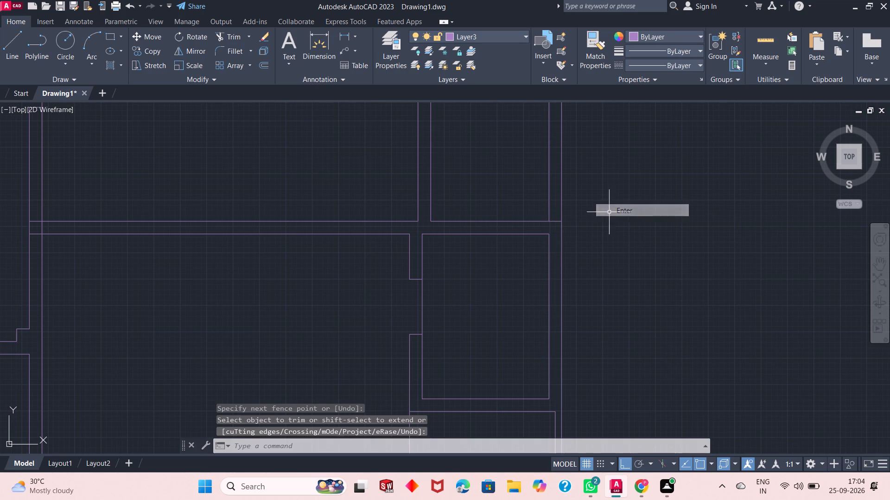
Examine the overall floor plan and the area between the left room and the new wall stub.
scroll(492, 293, up, 2)
scroll(487, 275, down, 3)
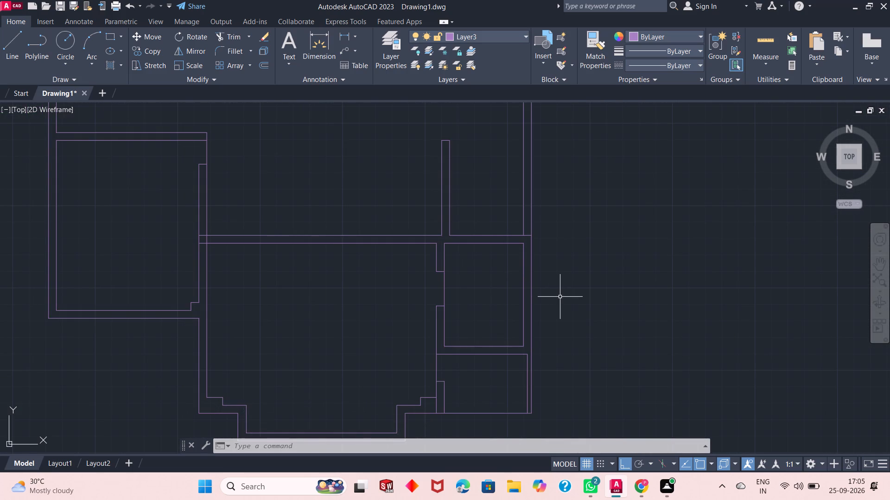
scroll(560, 297, down, 2)
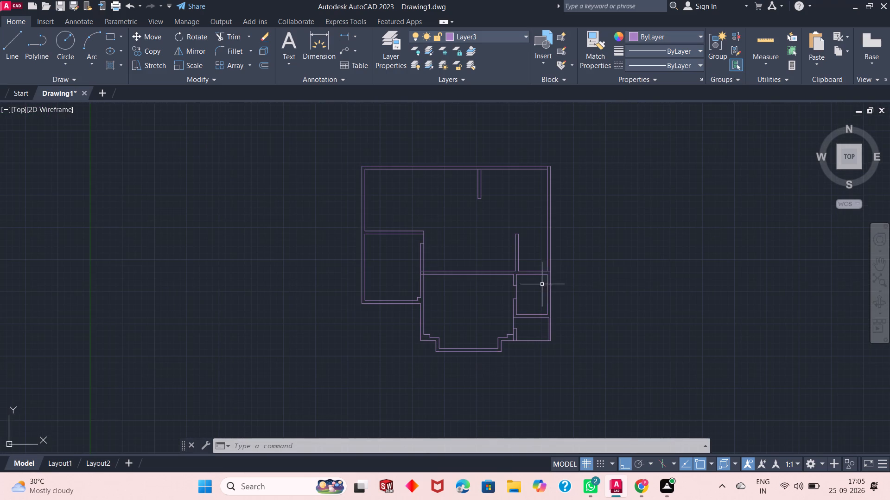
scroll(488, 265, up, 1)
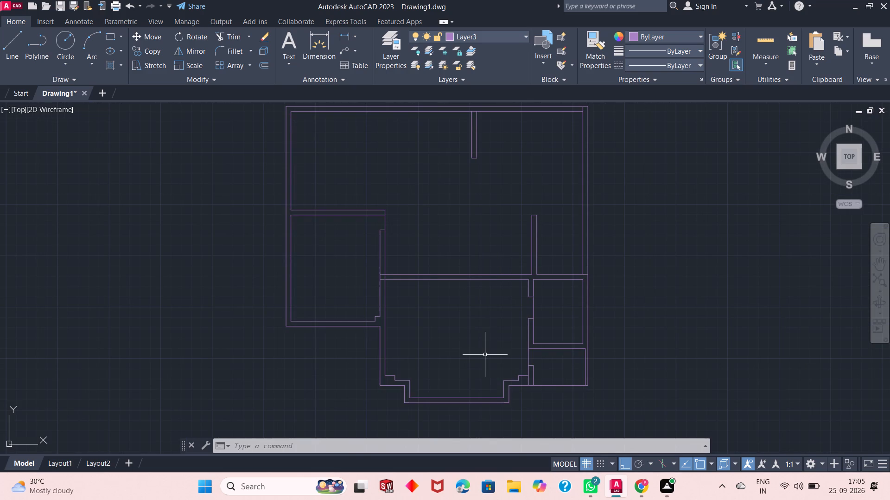
scroll(484, 356, down, 1)
scroll(481, 304, up, 2)
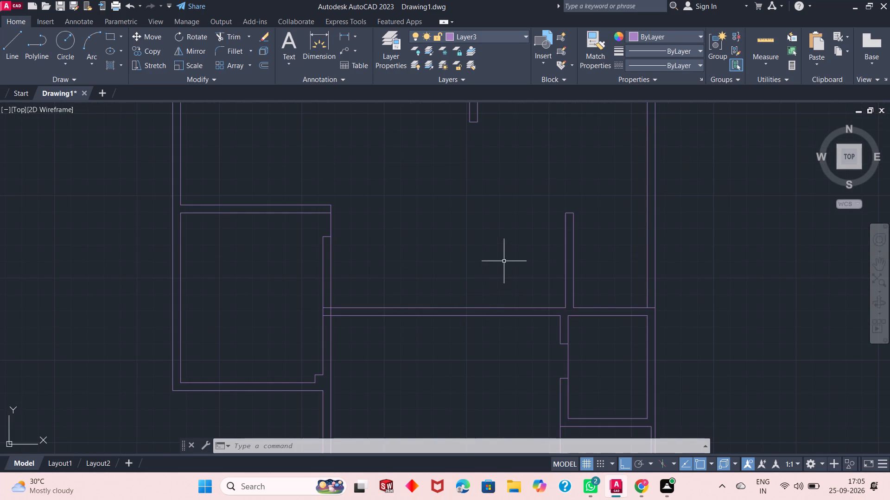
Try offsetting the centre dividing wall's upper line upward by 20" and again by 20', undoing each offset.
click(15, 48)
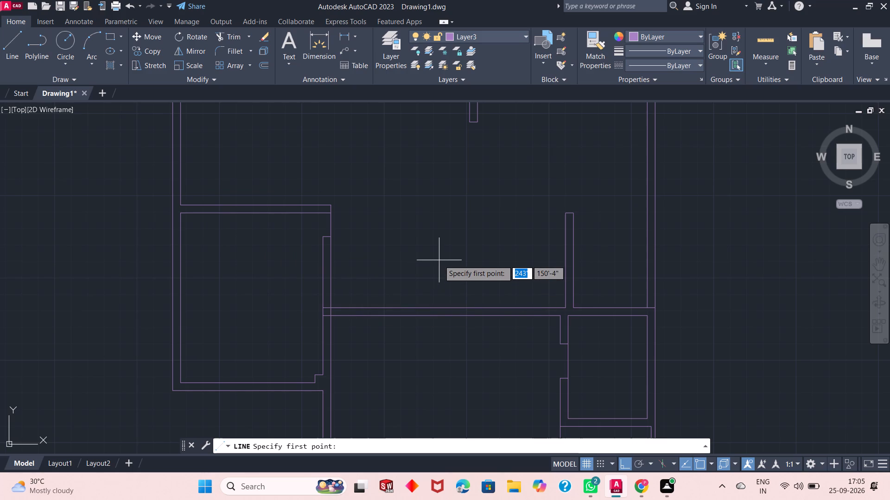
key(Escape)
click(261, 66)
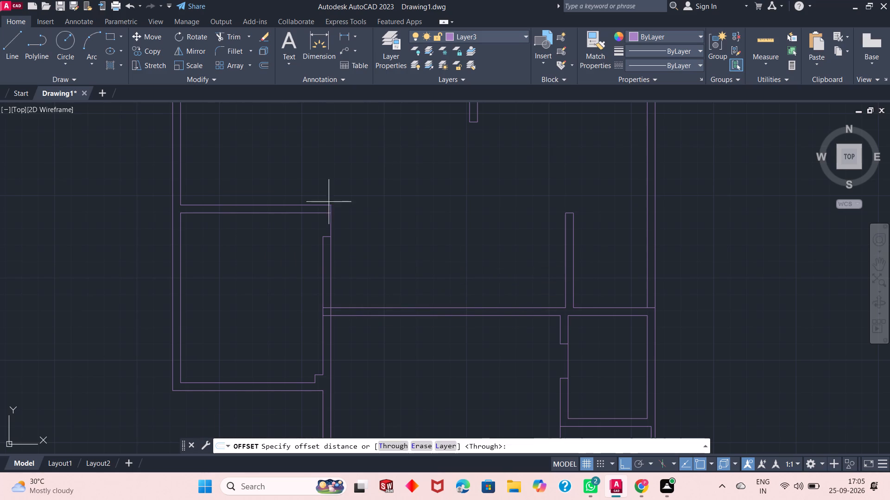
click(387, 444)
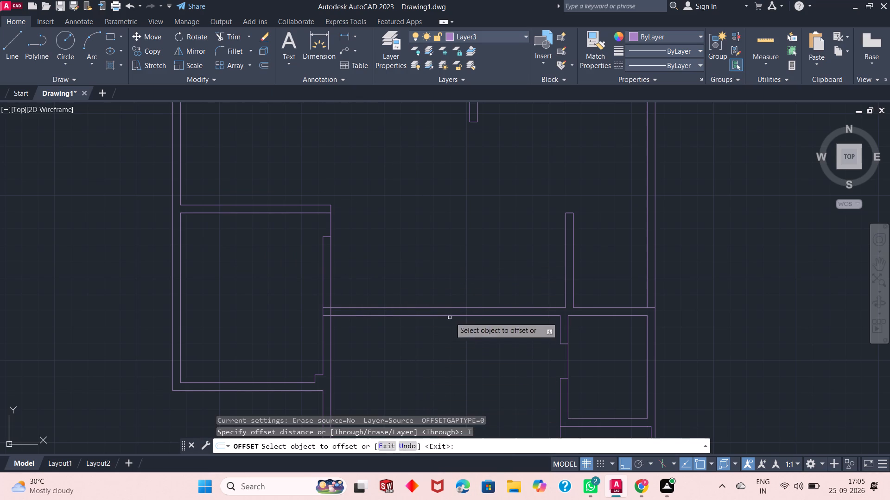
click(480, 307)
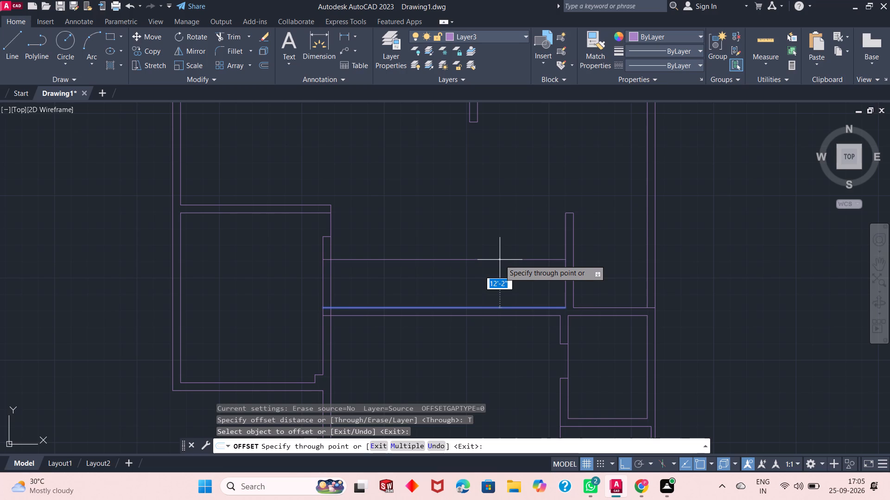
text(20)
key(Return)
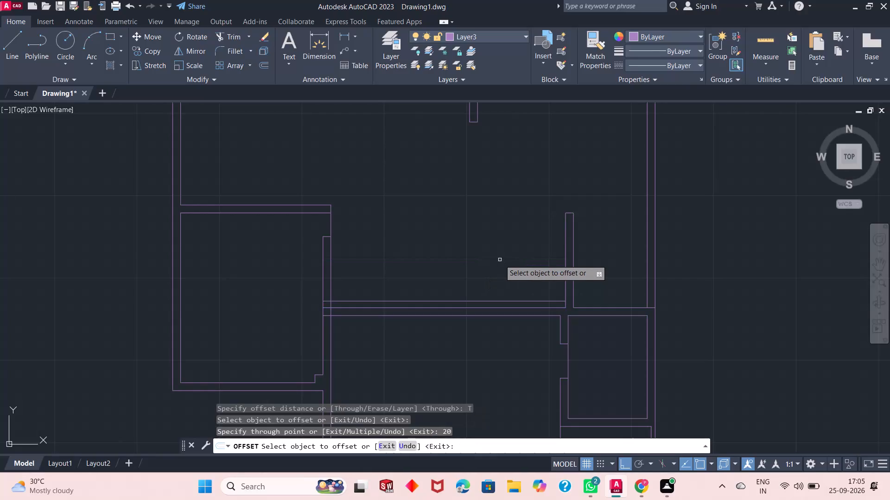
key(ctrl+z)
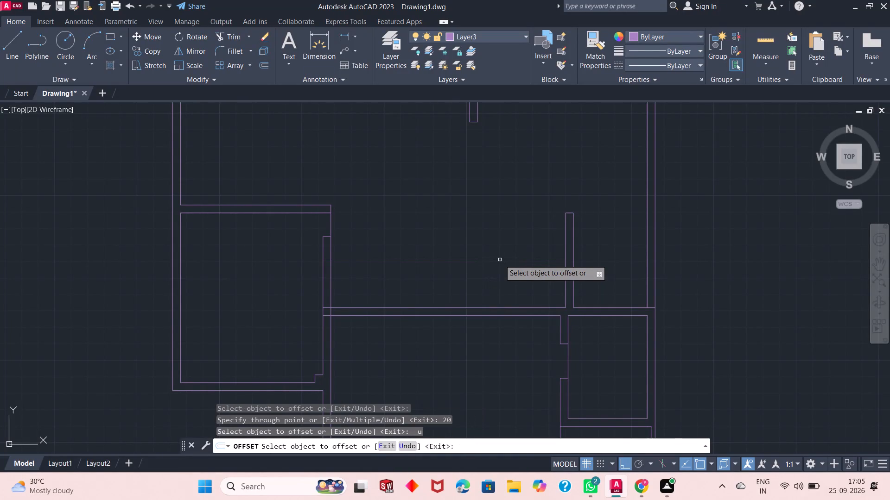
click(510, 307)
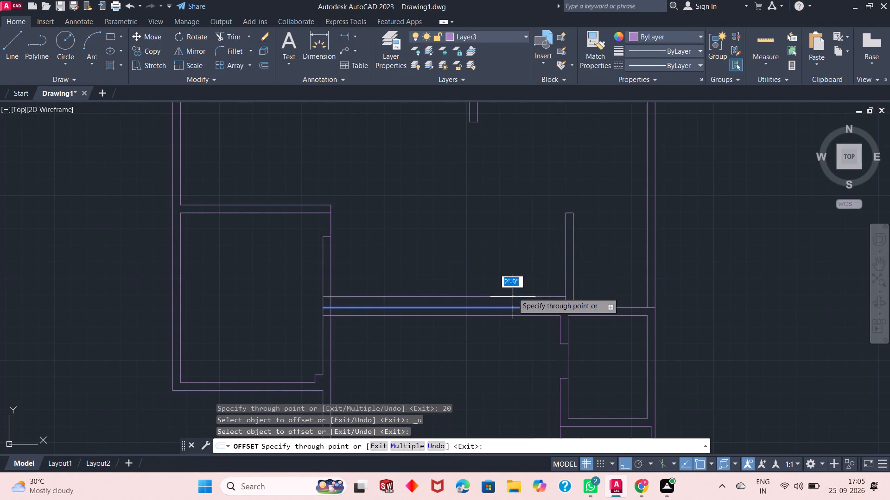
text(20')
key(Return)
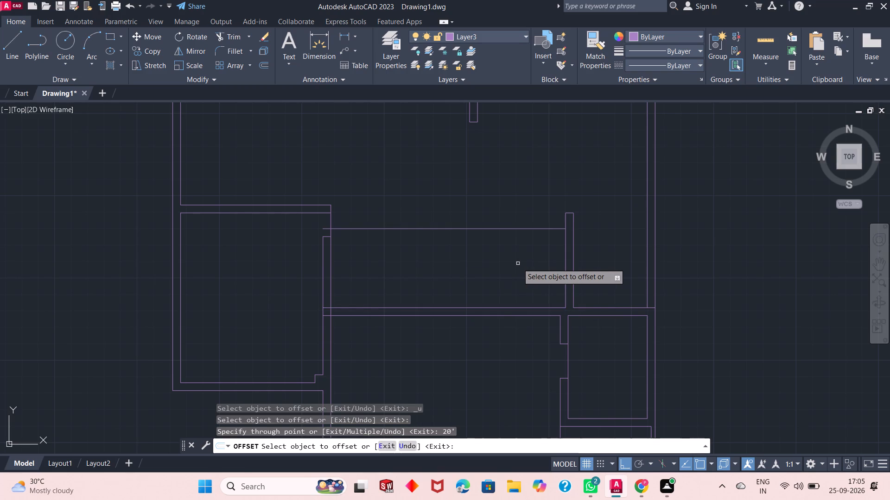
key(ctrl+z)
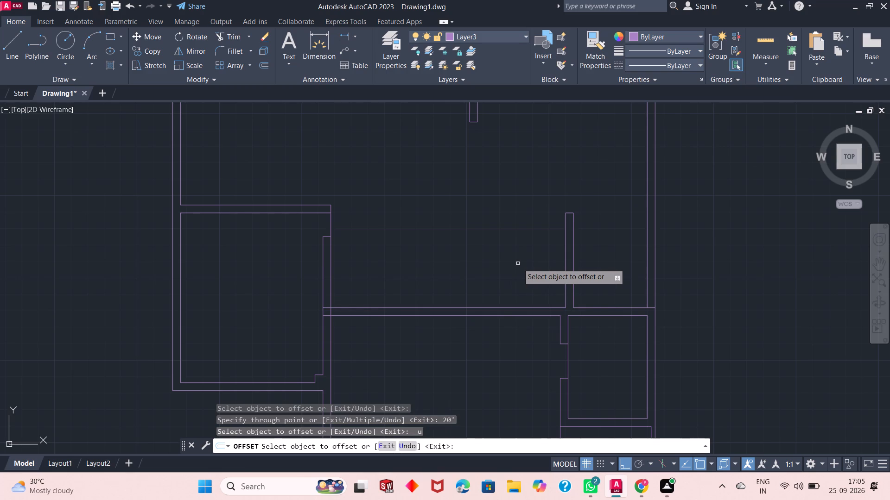
Offset the centre dividing wall's upper line 14' upward, and offset that new line 2' downward.
click(518, 308)
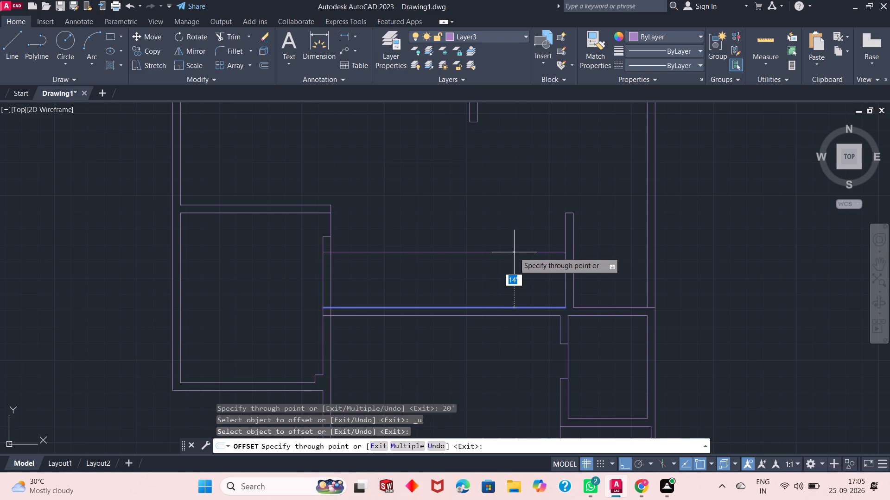
text(14)
key(apostrophe)
key(Return)
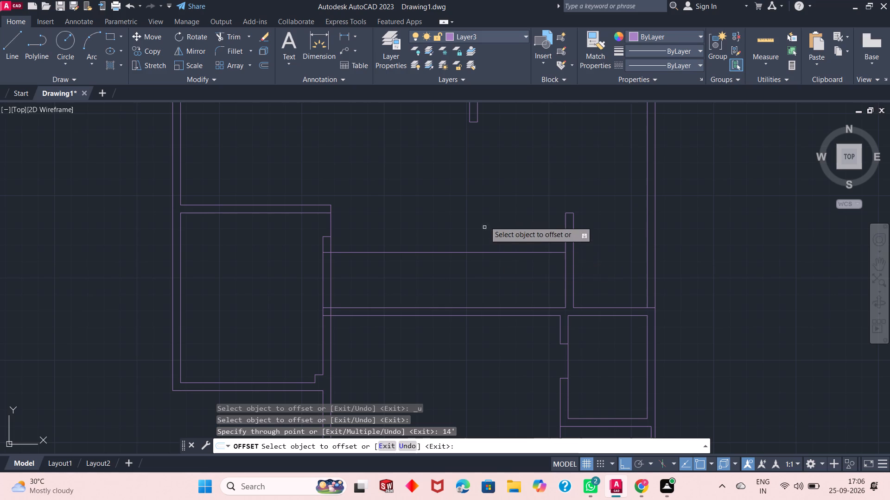
click(518, 253)
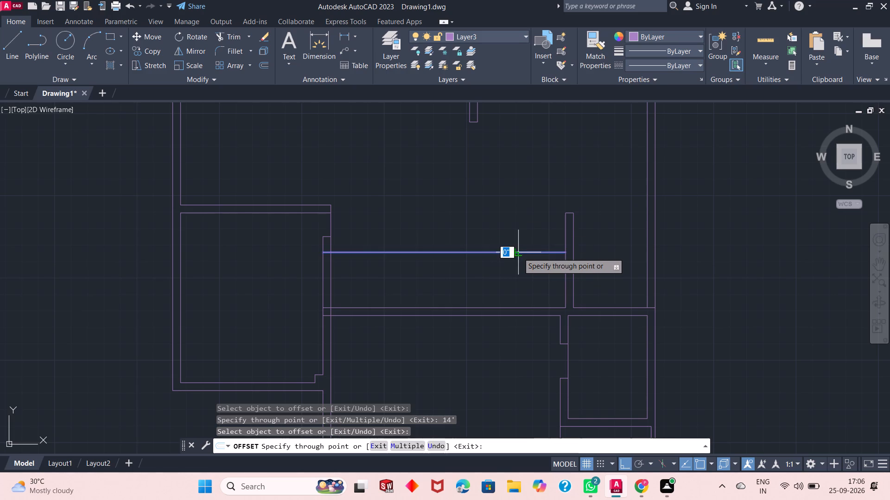
text(2')
key(Return)
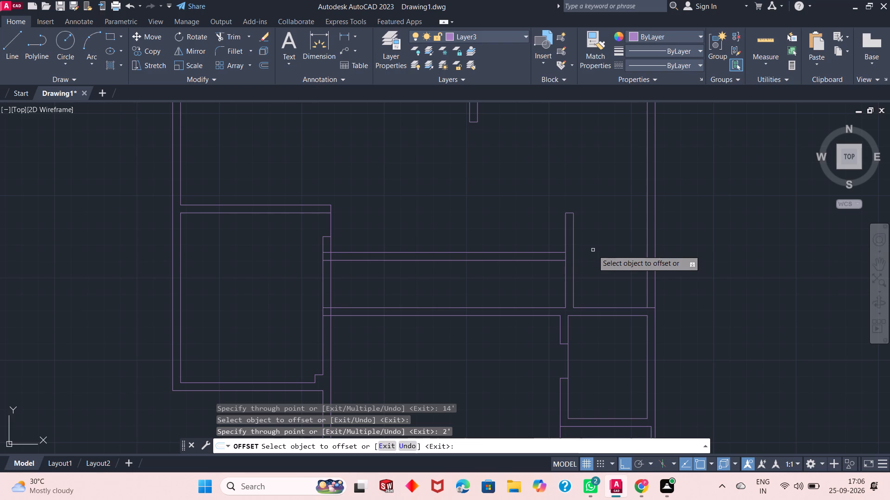
Offset the wall stub's left line about 37' to the left, and offset the resulting line about 5' further left.
click(565, 268)
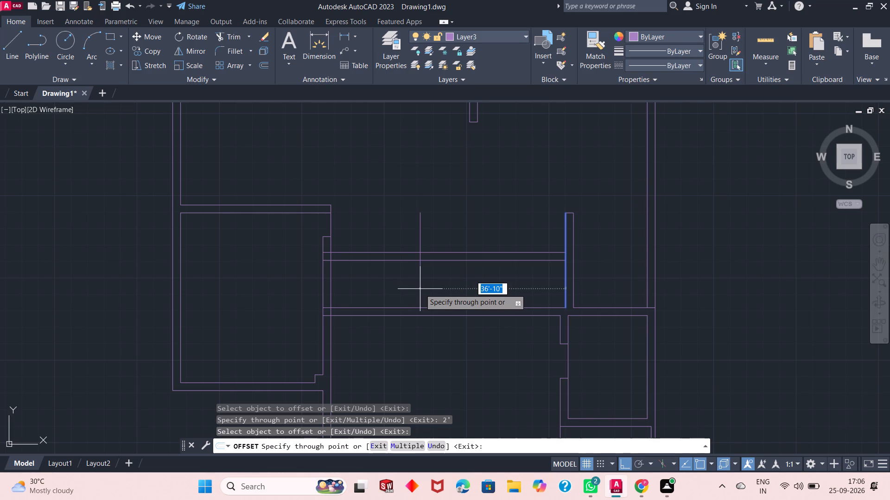
click(420, 289)
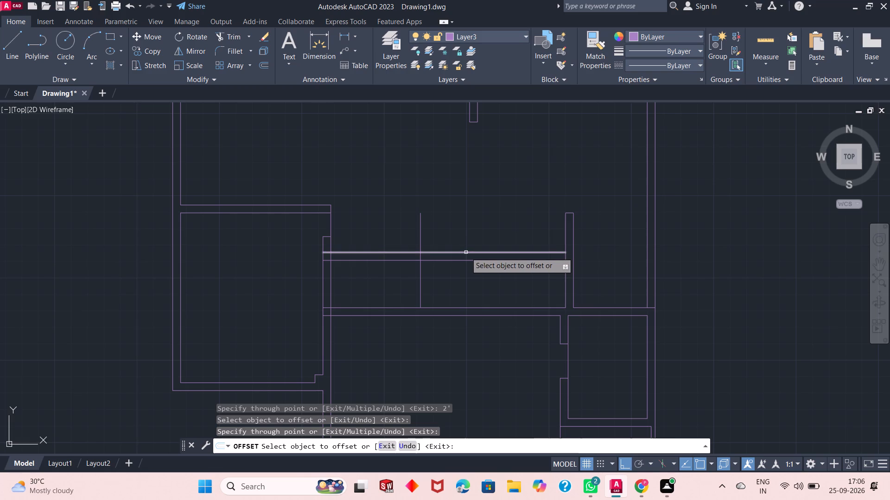
click(419, 238)
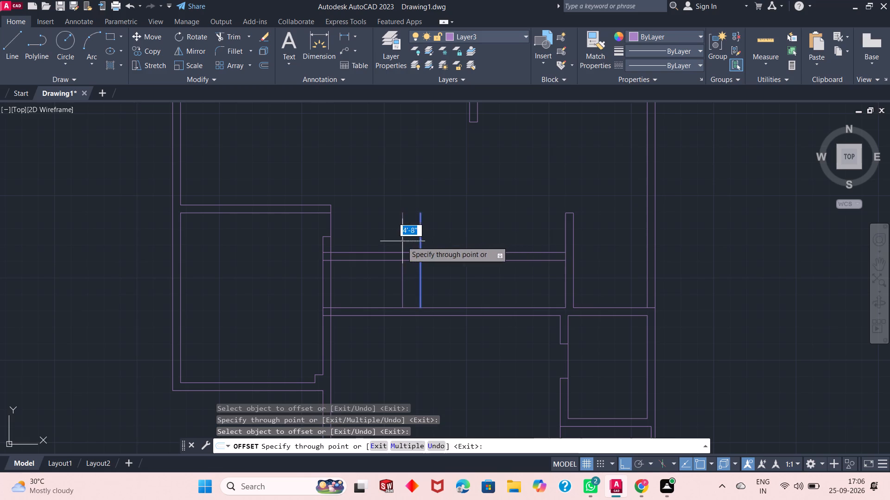
click(401, 242)
right_click(445, 196)
click(466, 201)
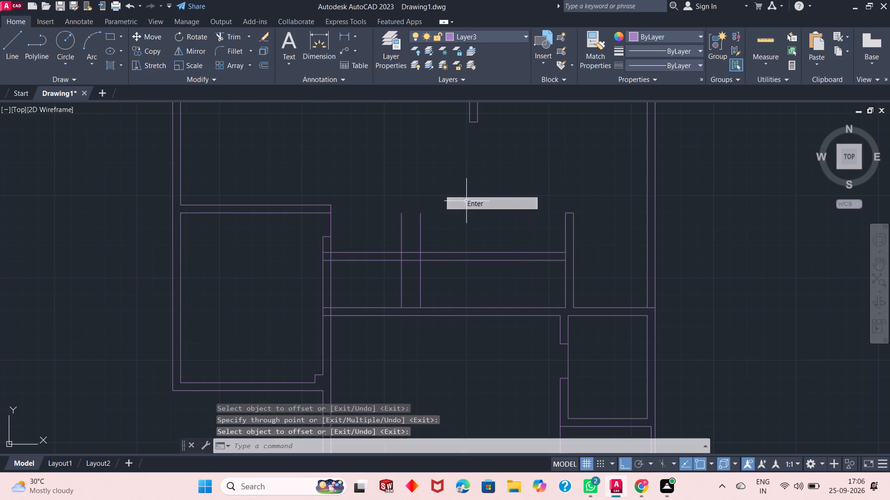
Trim away every segment of the right-hand one of the two new vertical offset lines.
click(238, 37)
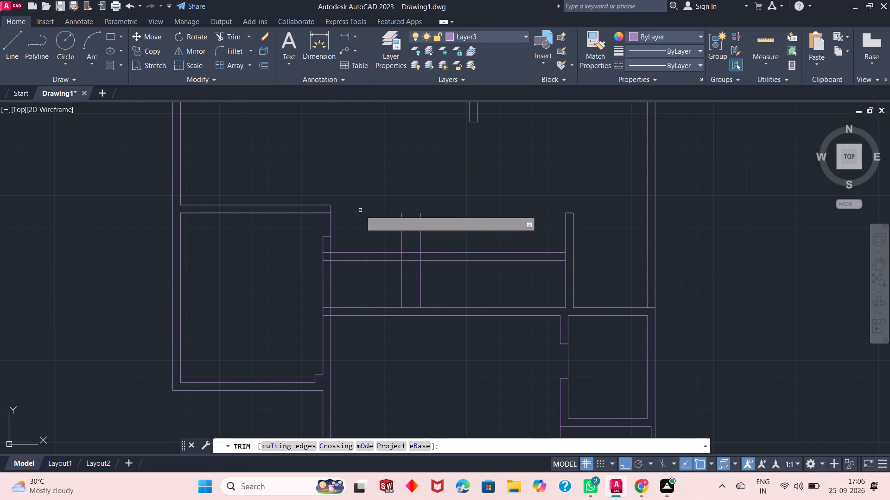
click(420, 237)
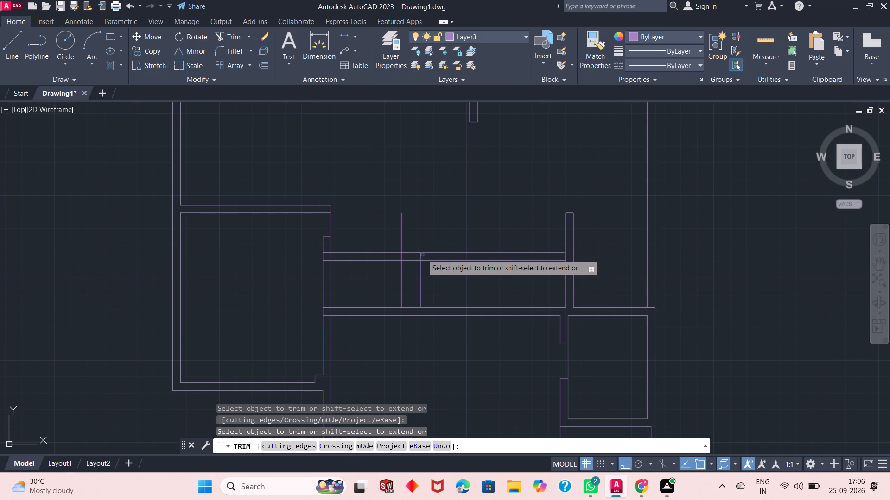
click(421, 257)
click(419, 269)
right_click(419, 162)
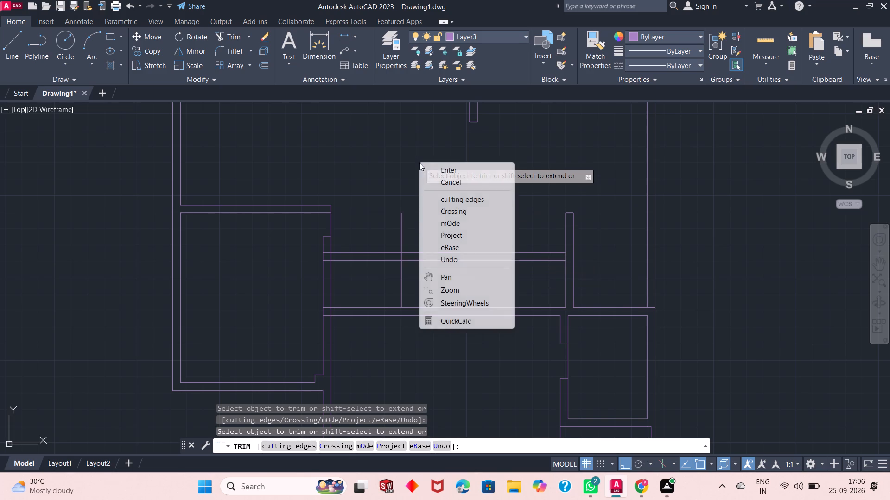
click(443, 170)
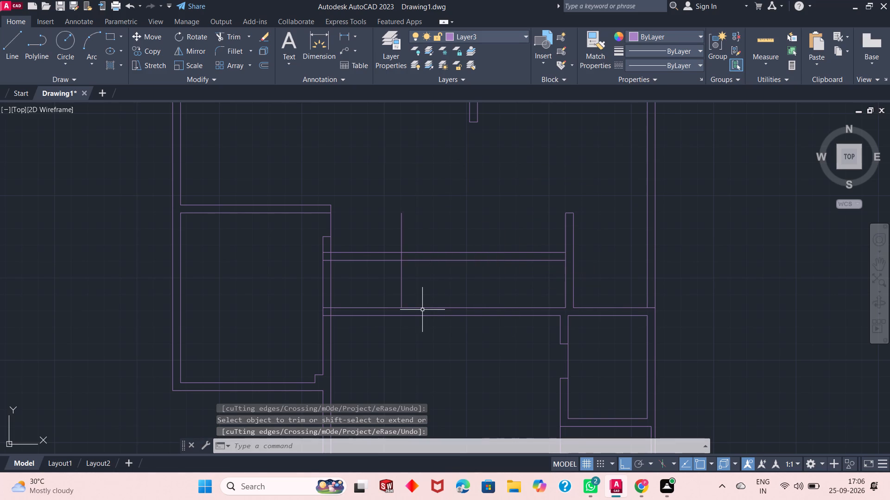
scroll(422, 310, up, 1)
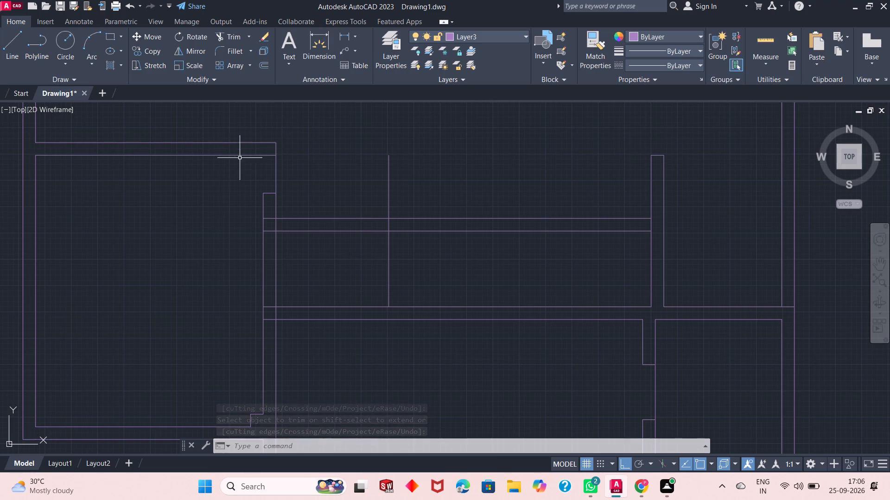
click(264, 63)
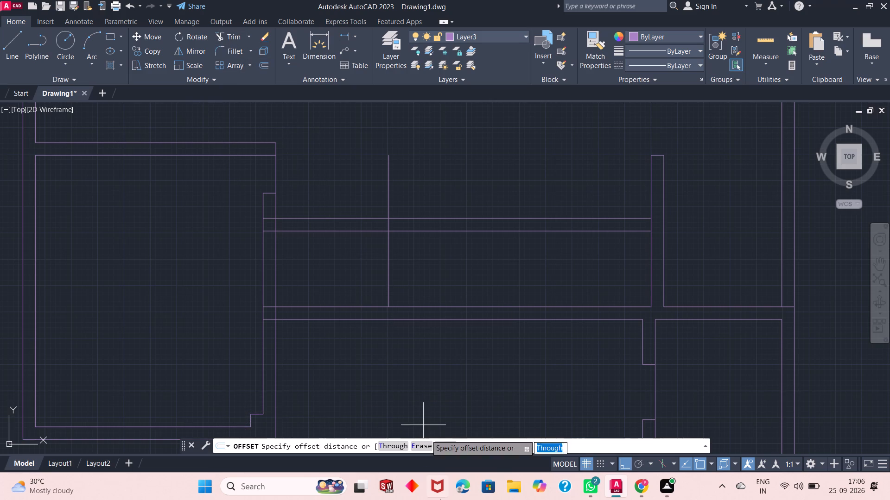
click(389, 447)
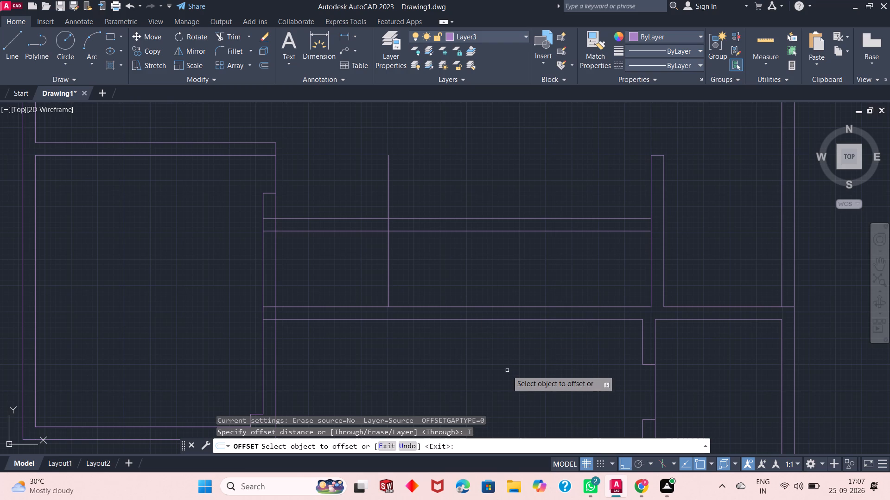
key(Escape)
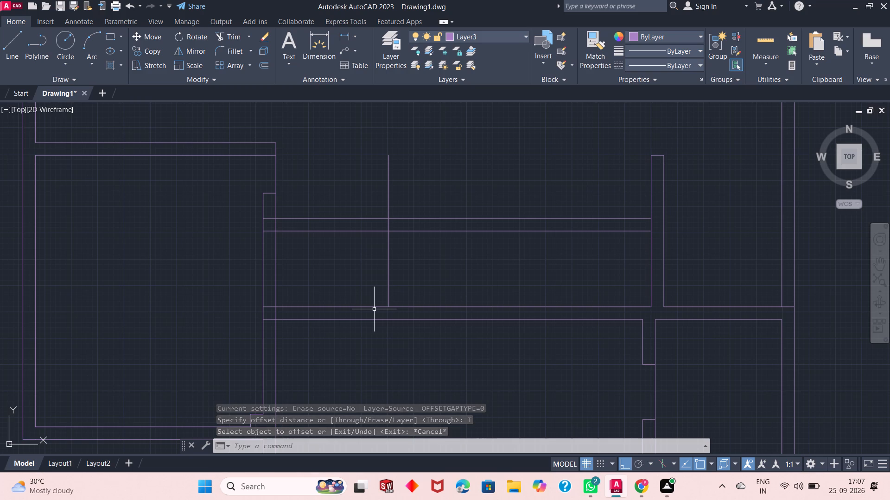
Draw a 2' vertical line across the centre dividing wall, between the left room and the single vertical line.
click(8, 47)
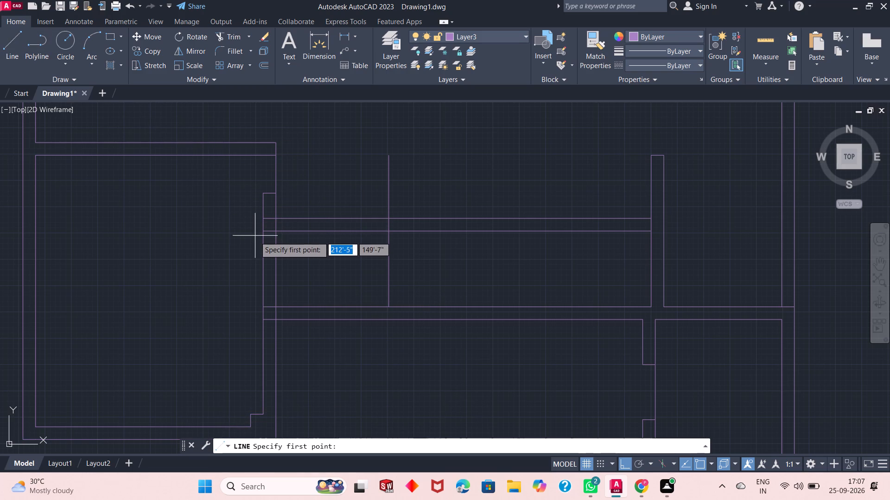
click(350, 306)
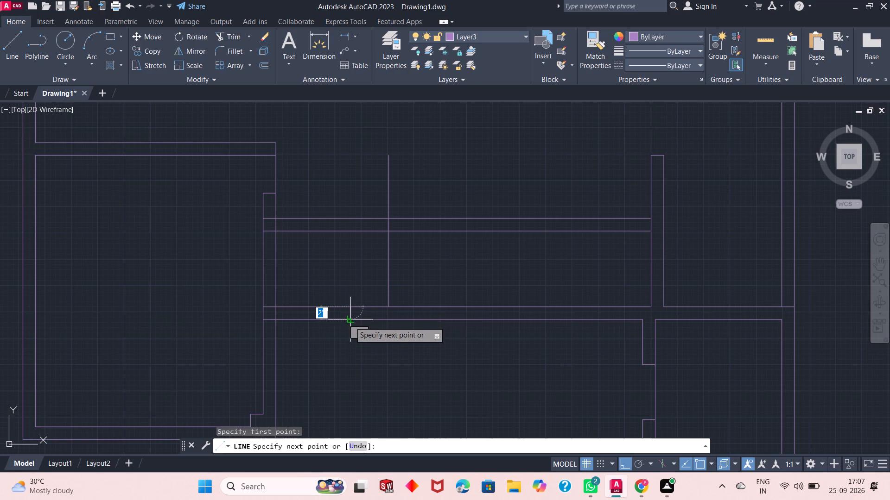
click(350, 322)
right_click(350, 322)
click(369, 328)
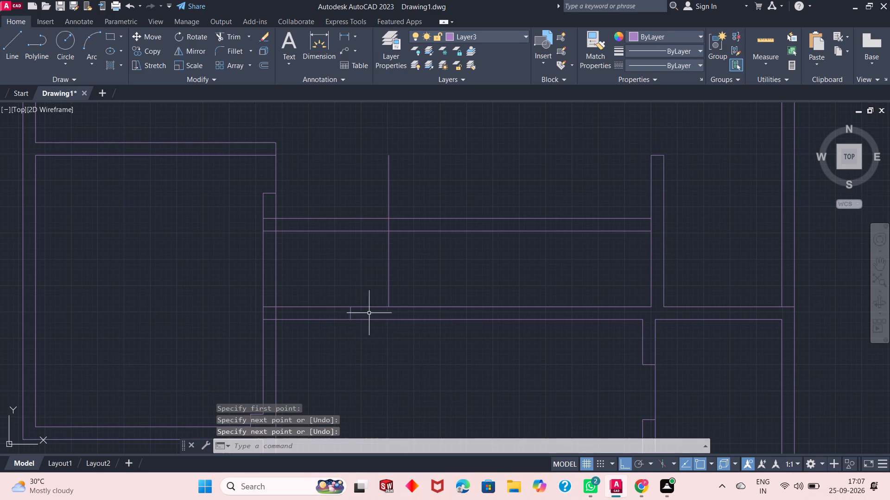
Trim the ends of the four horizontal dividing-wall lines that run inside the left room's right-hand wall.
click(223, 33)
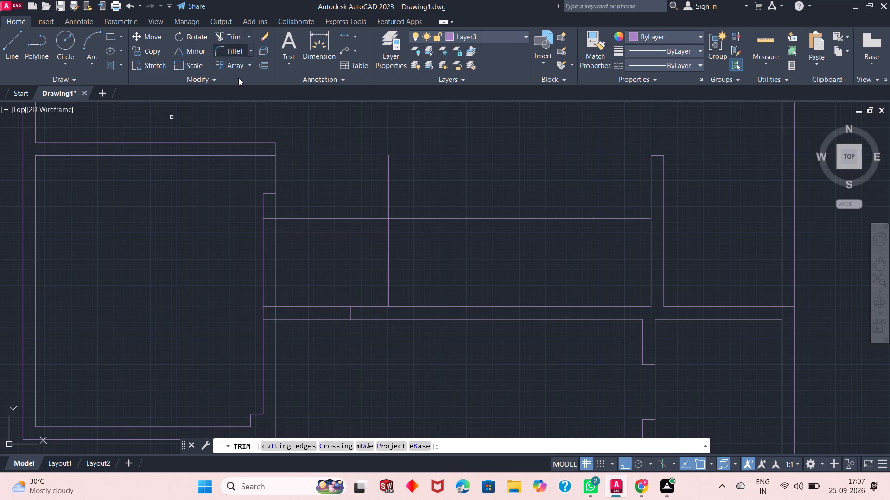
click(270, 307)
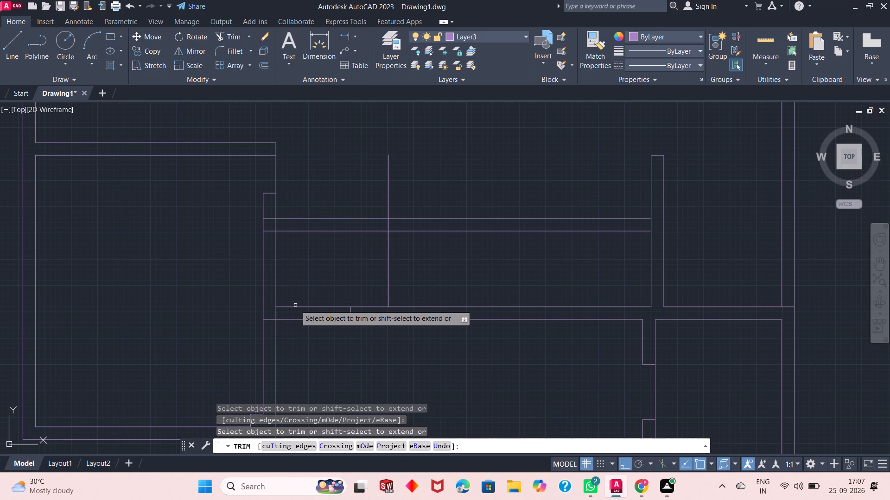
click(267, 326)
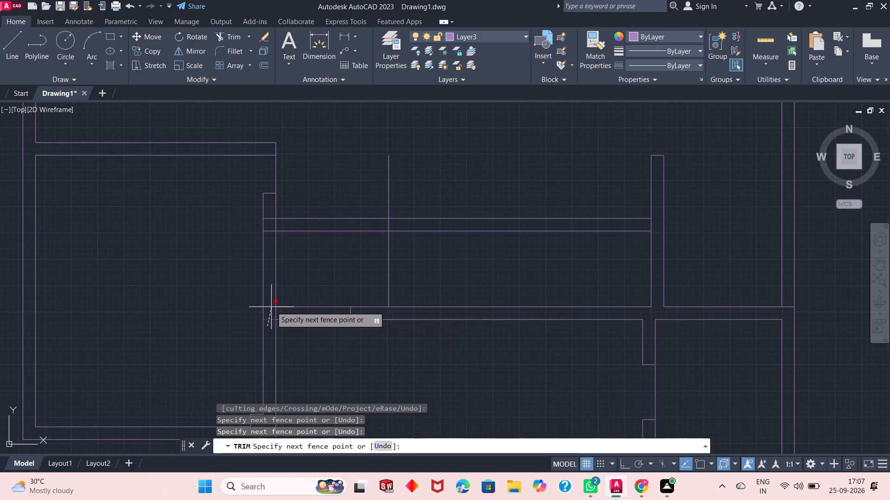
click(271, 306)
click(266, 239)
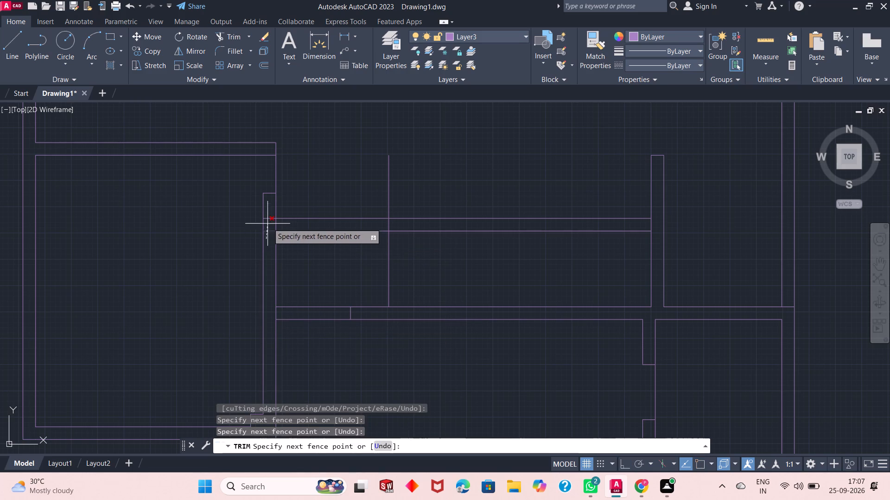
click(268, 212)
Trim the centre wall's upper line left of the short closing line, and the two horizontal lines above it left of the vertical line.
click(305, 307)
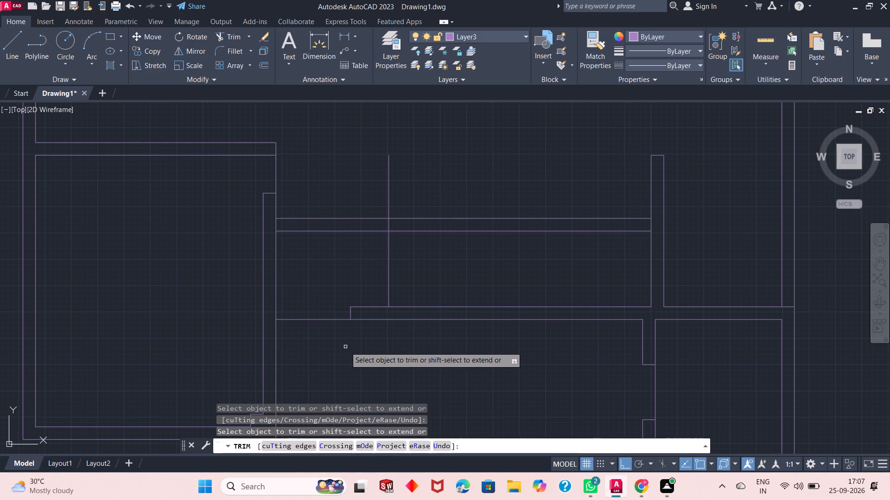
right_click(368, 343)
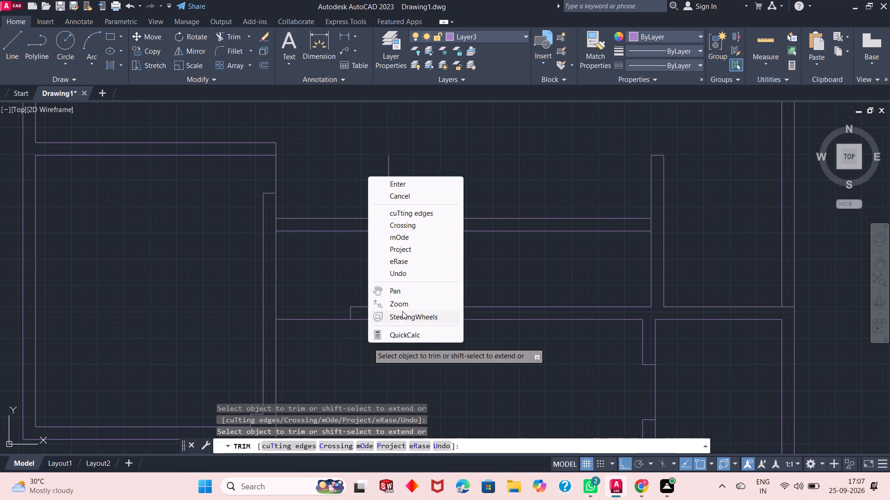
click(329, 387)
click(337, 354)
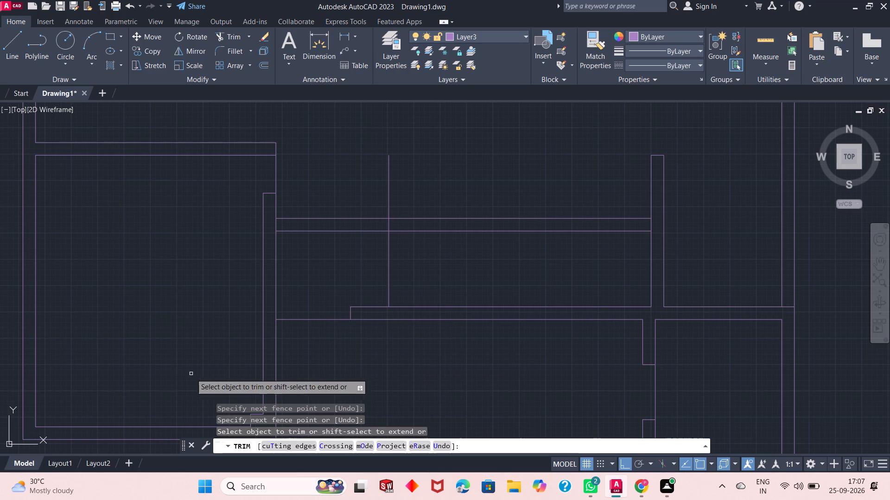
click(351, 248)
click(342, 200)
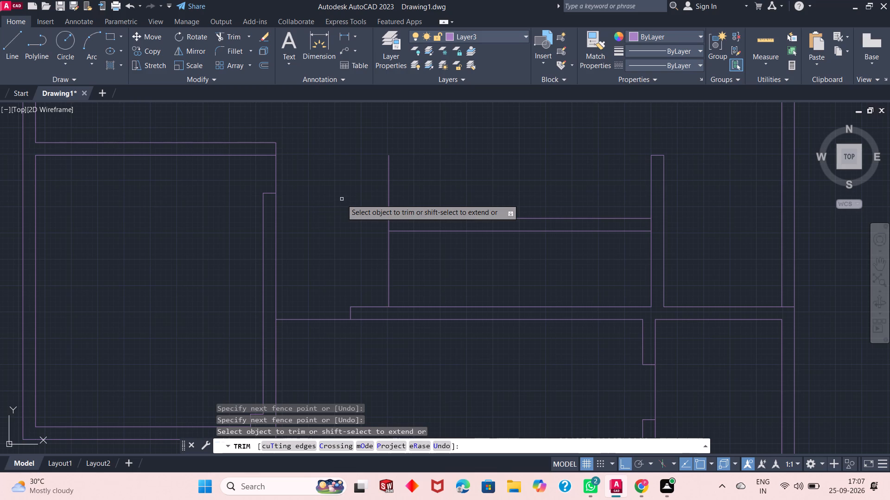
right_click(342, 199)
click(371, 209)
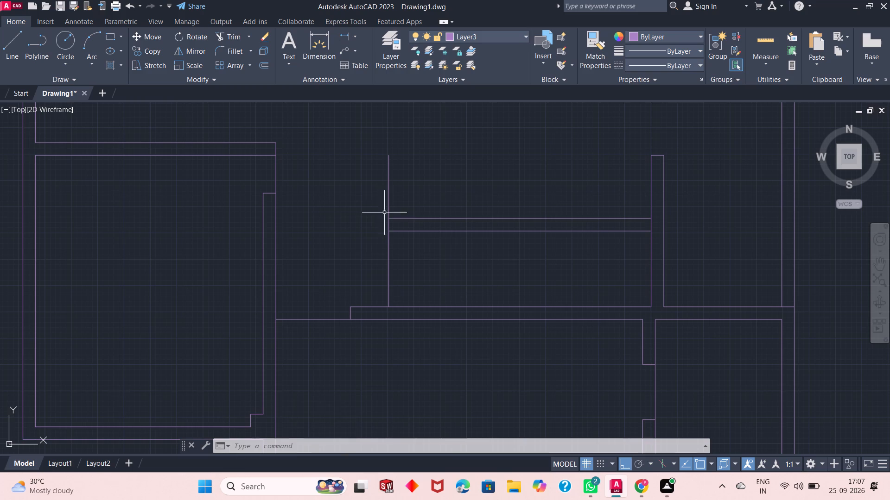
Offset the vertical line at the left end of the upper dividing wall 2' to the right.
scroll(331, 247, down, 2)
scroll(437, 242, up, 1)
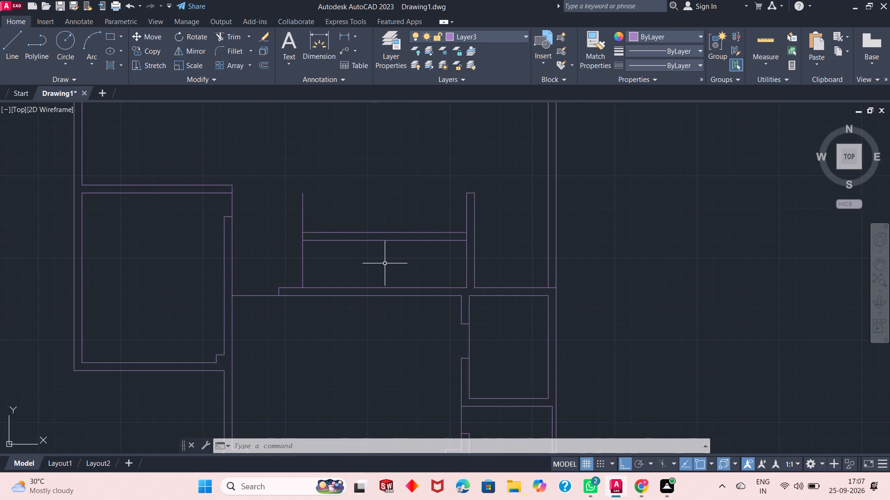
scroll(384, 268, down, 1)
scroll(384, 268, up, 1)
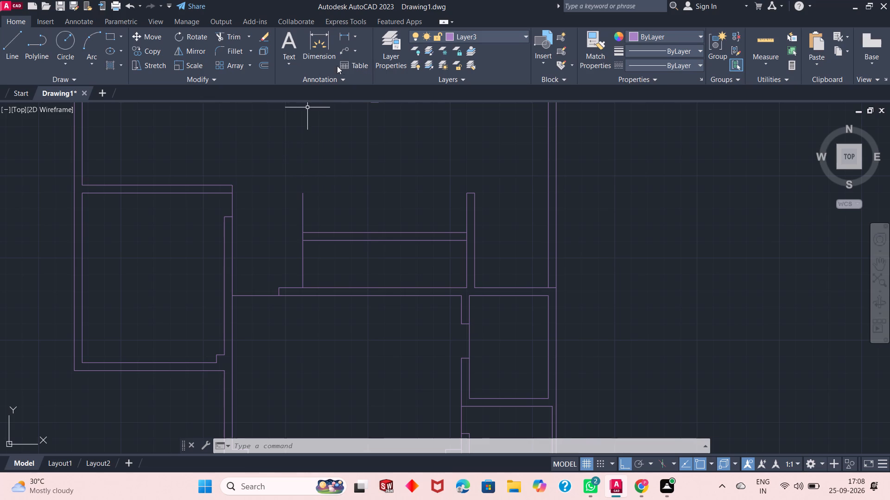
click(267, 68)
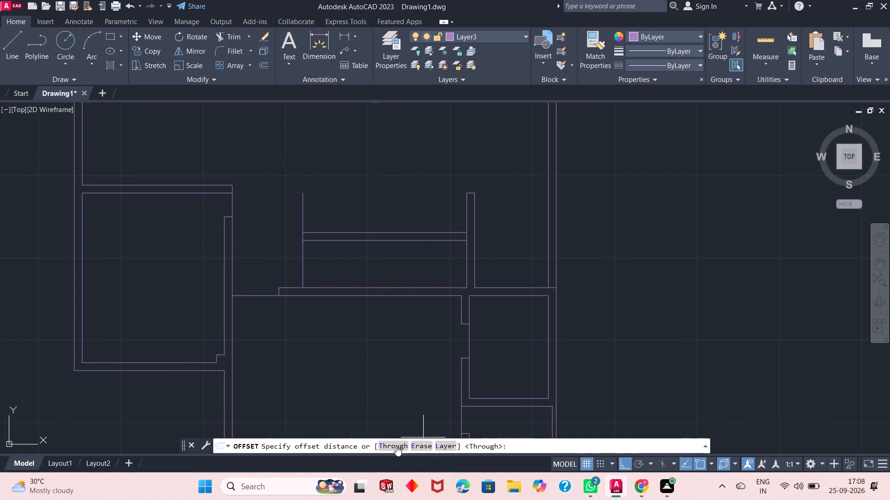
click(396, 446)
click(301, 225)
click(305, 222)
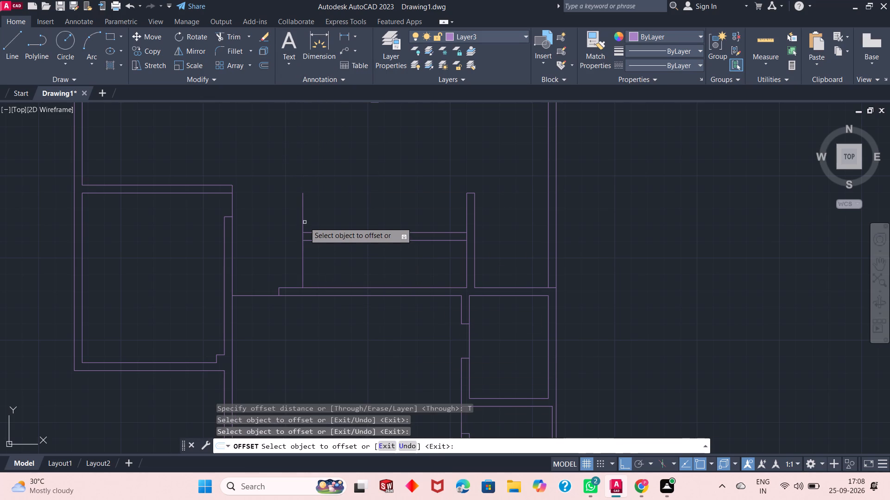
click(303, 210)
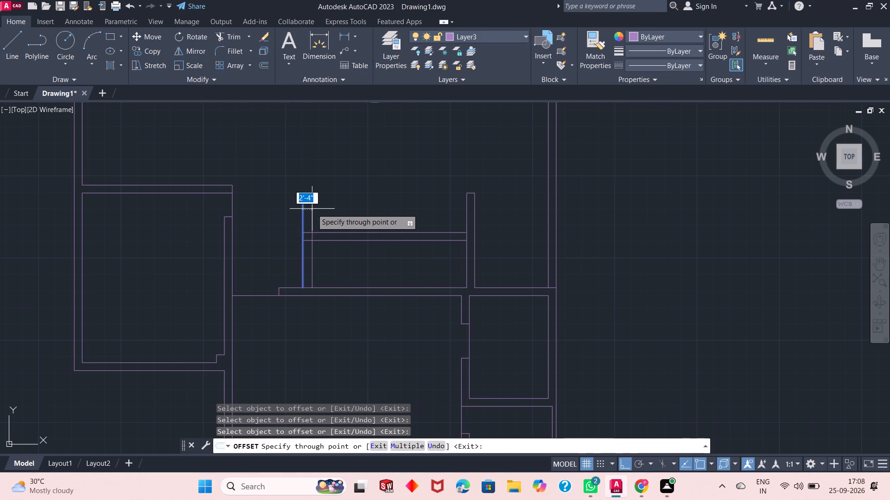
text(2')
key(Return)
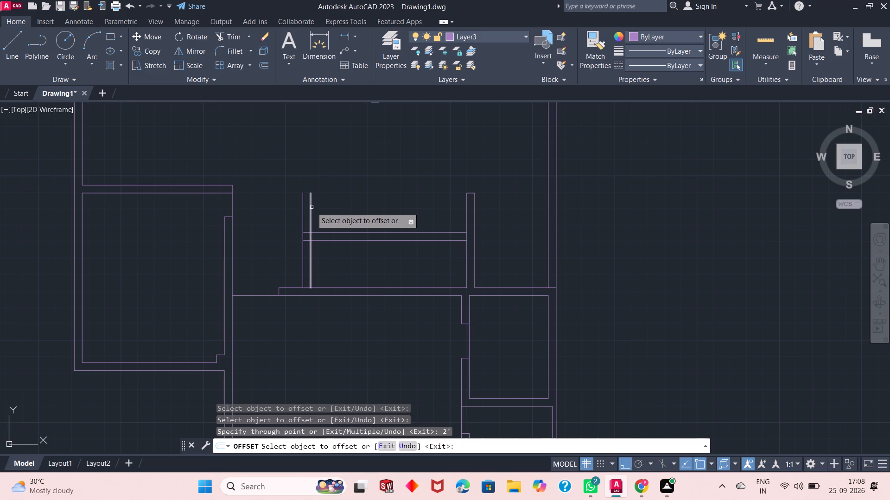
right_click(339, 198)
click(358, 204)
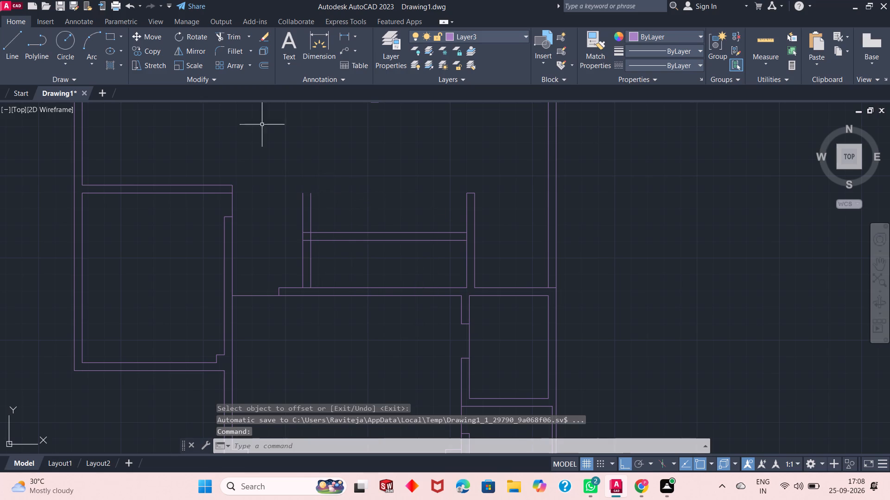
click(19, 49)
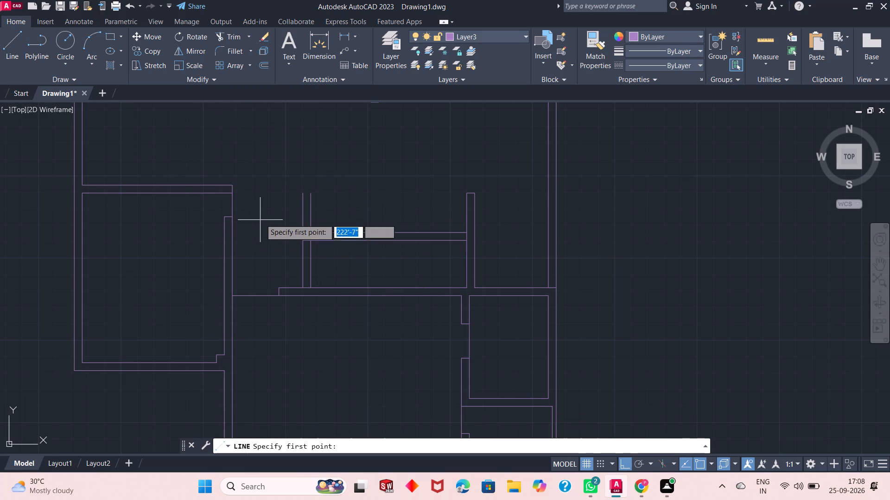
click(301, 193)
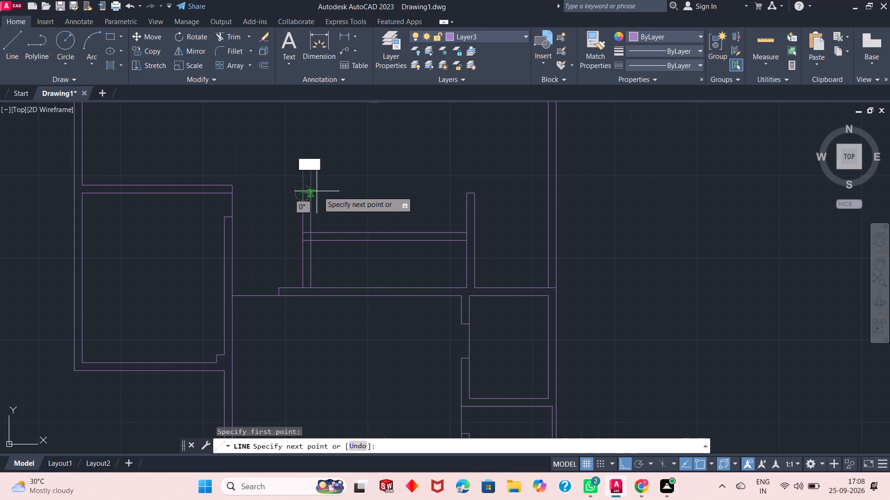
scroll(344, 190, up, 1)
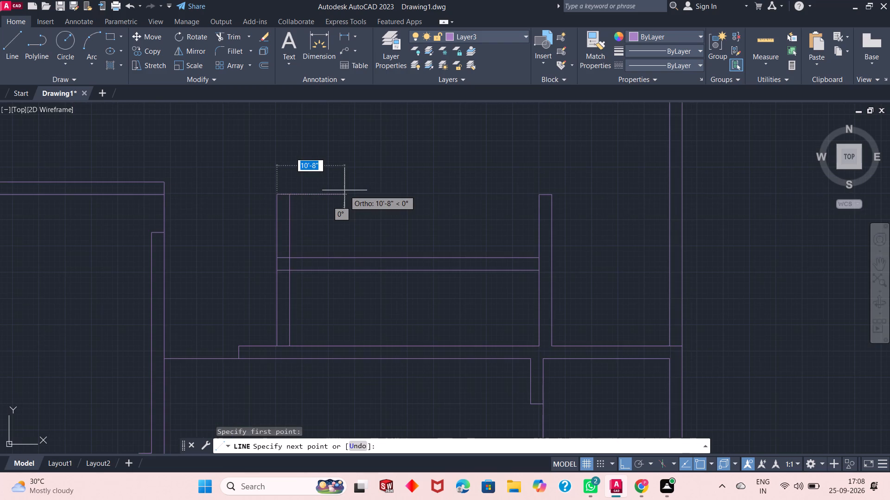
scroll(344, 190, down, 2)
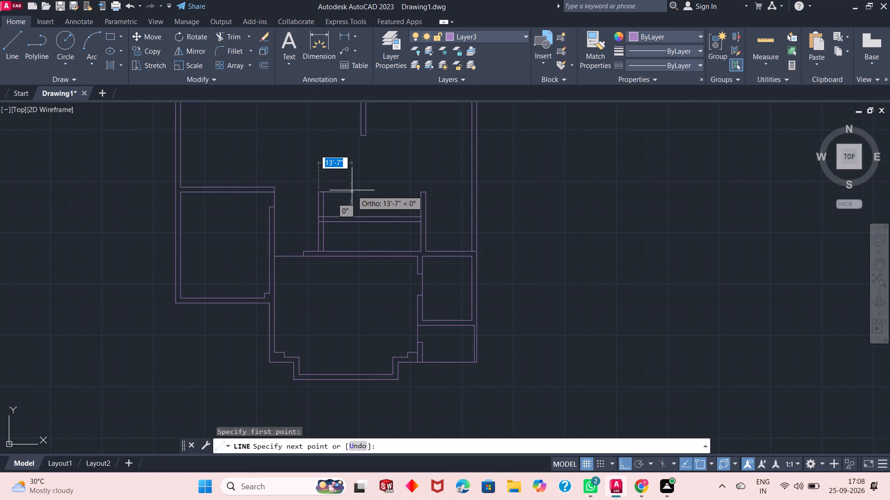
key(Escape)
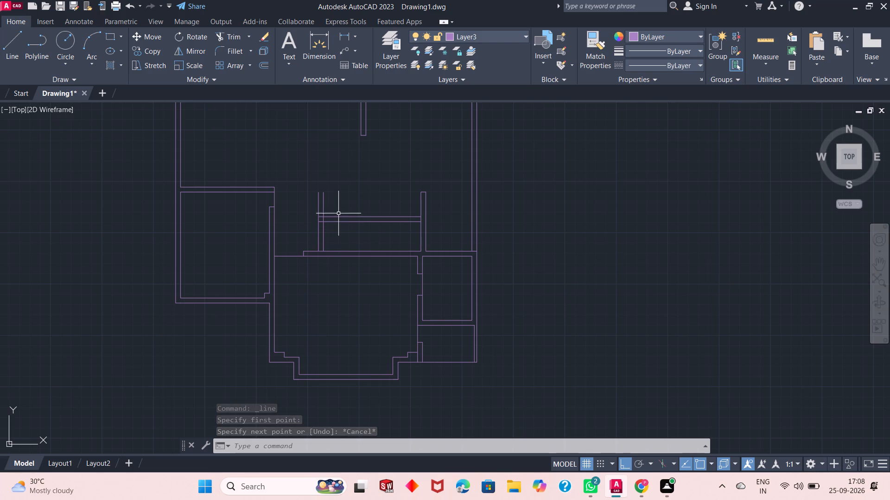
Trim the parts of the two left vertical wall lines that extend above the upper dividing wall.
click(226, 36)
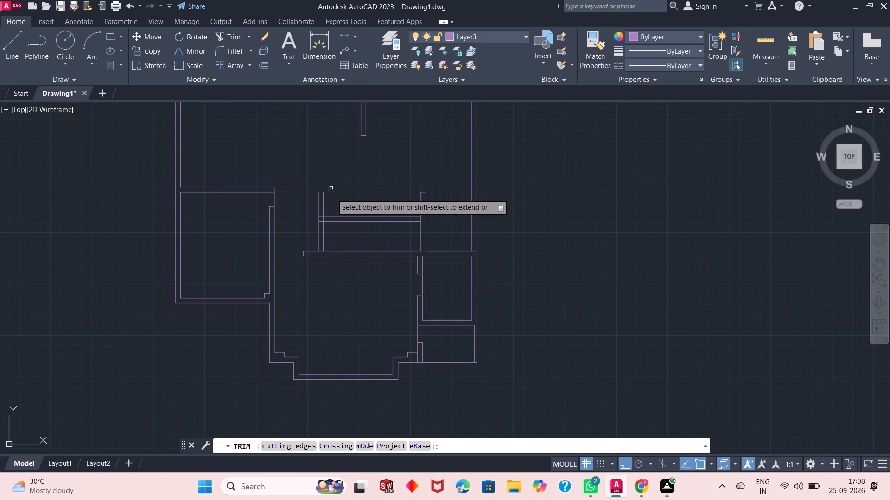
click(333, 199)
click(306, 211)
right_click(316, 182)
click(346, 187)
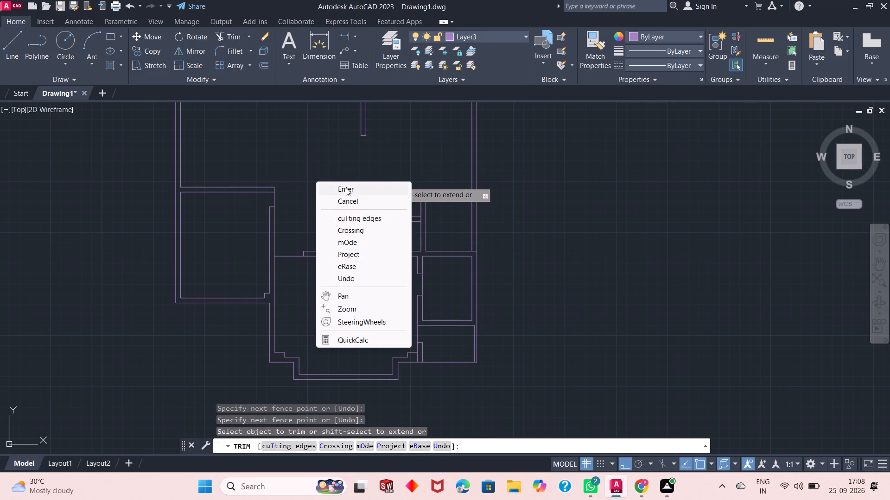
Offset the upper dividing wall's lower line about 4' downward.
scroll(340, 229, down, 2)
scroll(339, 228, up, 3)
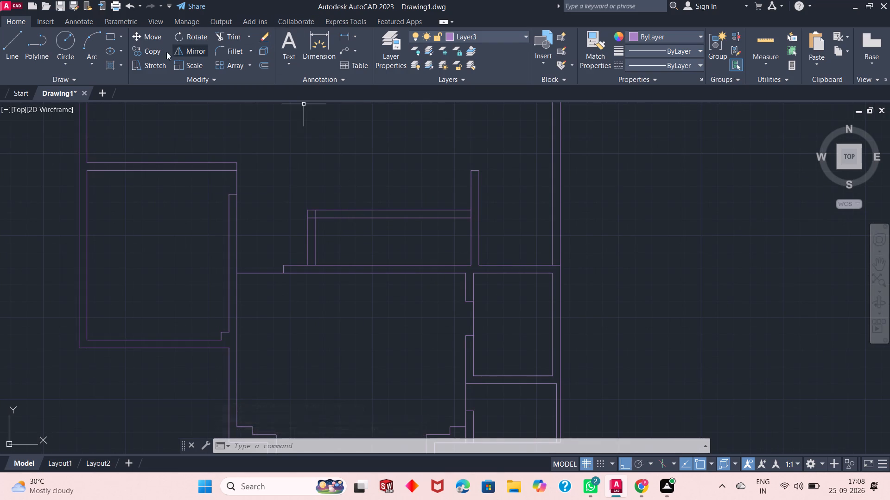
click(263, 65)
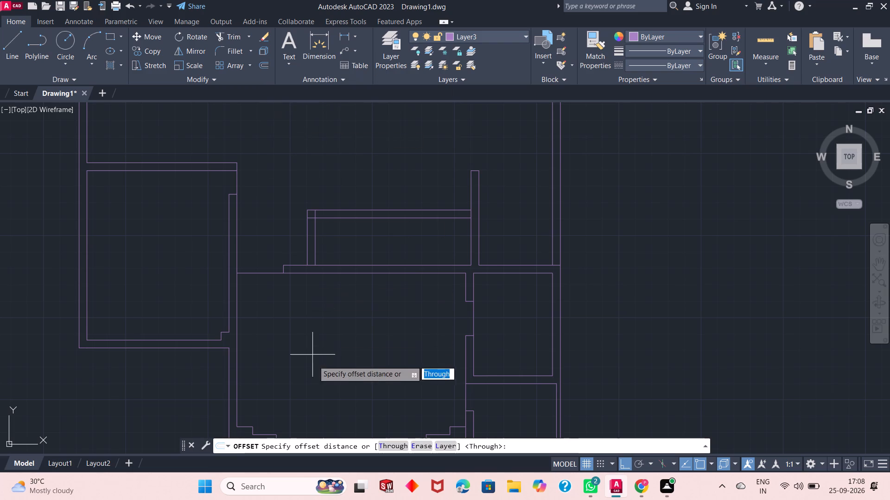
click(391, 444)
scroll(336, 212, up, 2)
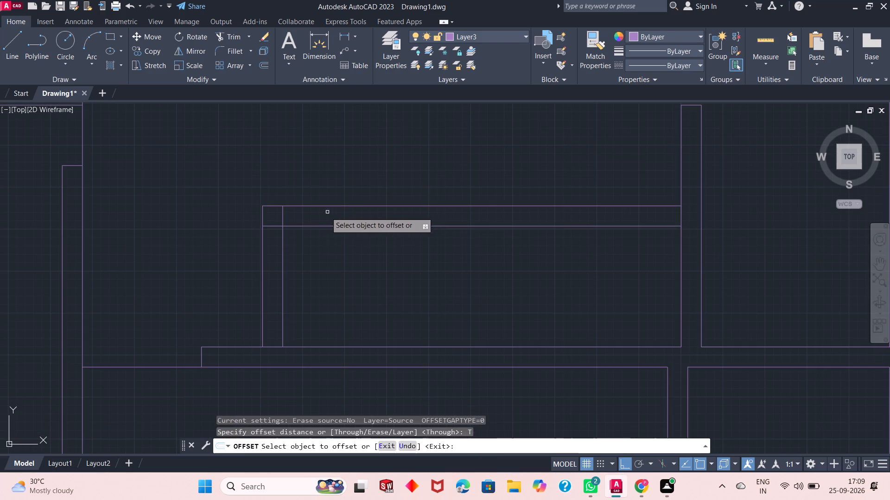
click(272, 225)
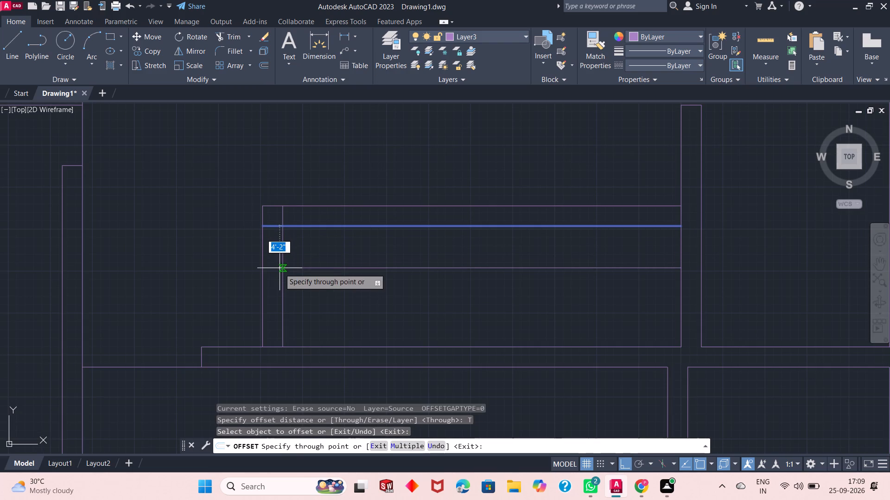
click(280, 270)
right_click(208, 221)
click(225, 228)
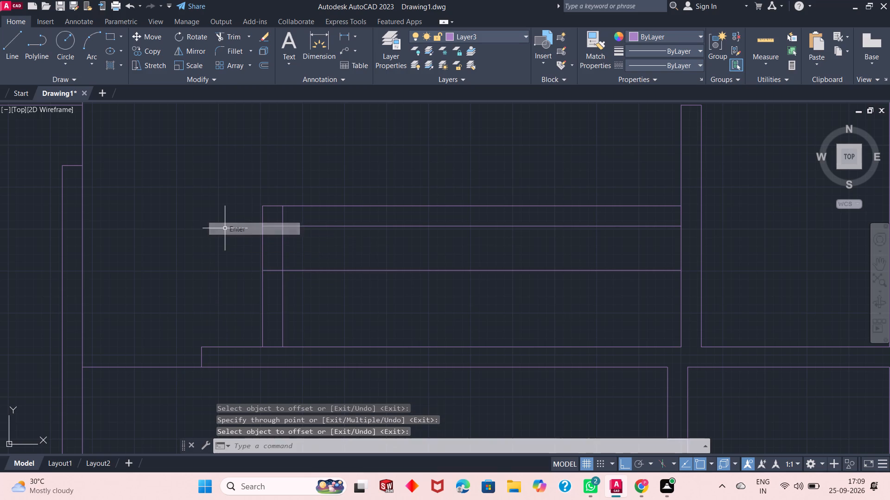
Trim the overlapping lines at the upper dividing wall's left corner, the offset line right of the inner vertical, and that vertical below the offset line.
click(230, 34)
click(268, 224)
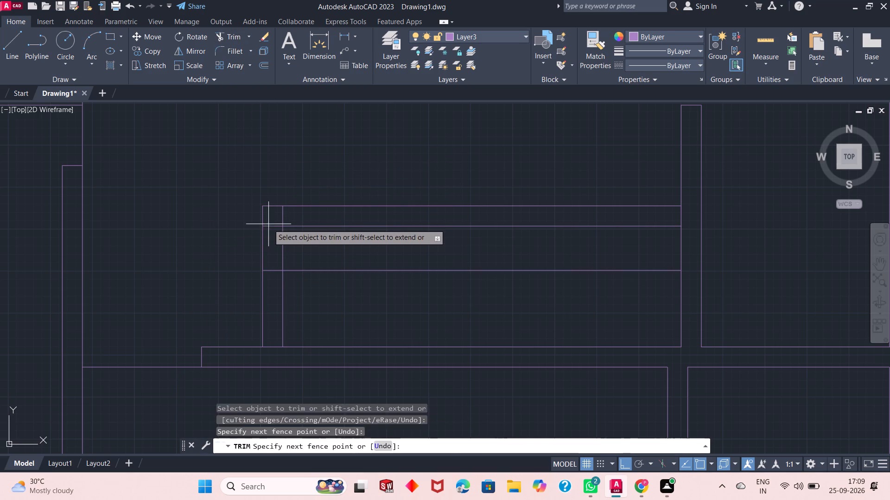
click(269, 230)
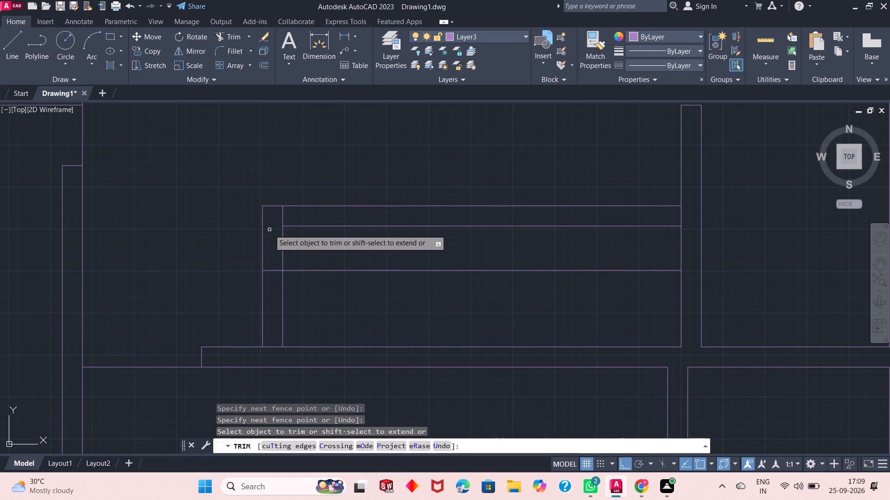
click(280, 220)
click(289, 220)
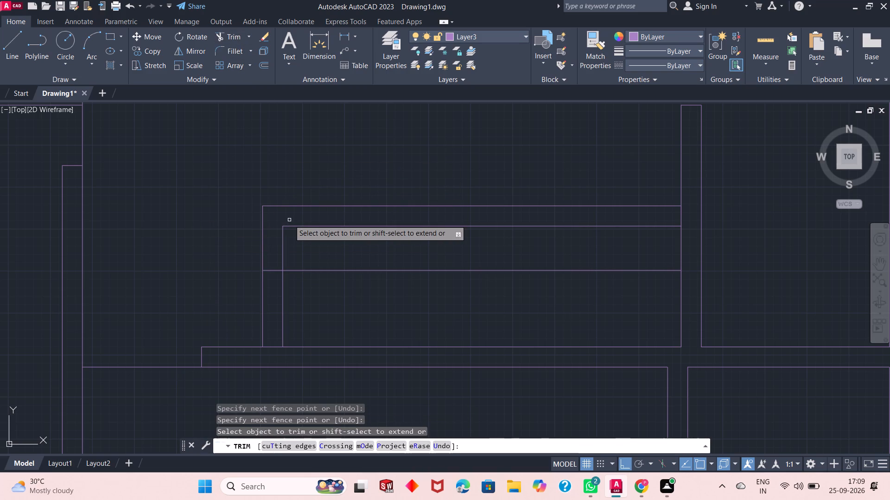
click(317, 263)
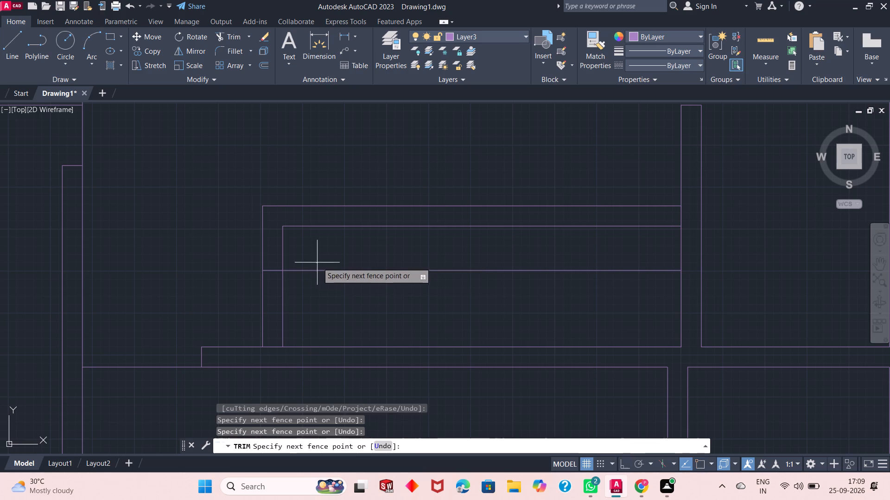
click(316, 281)
click(282, 299)
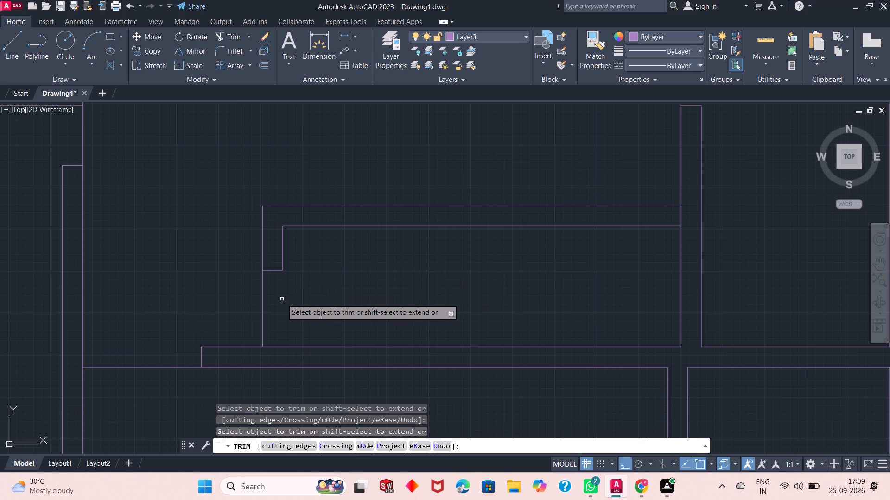
right_click(322, 271)
click(341, 277)
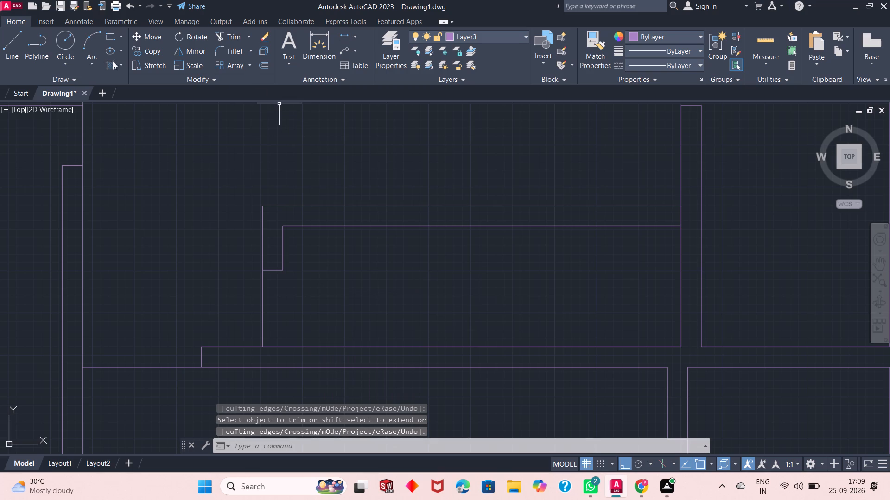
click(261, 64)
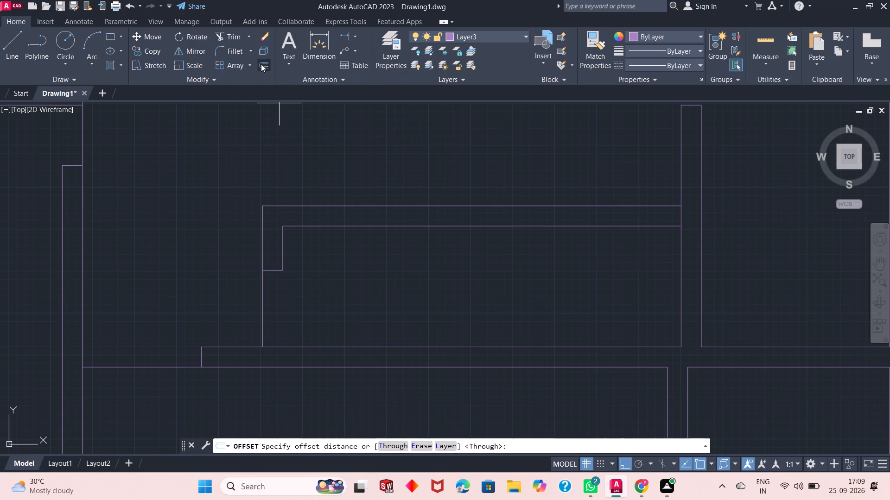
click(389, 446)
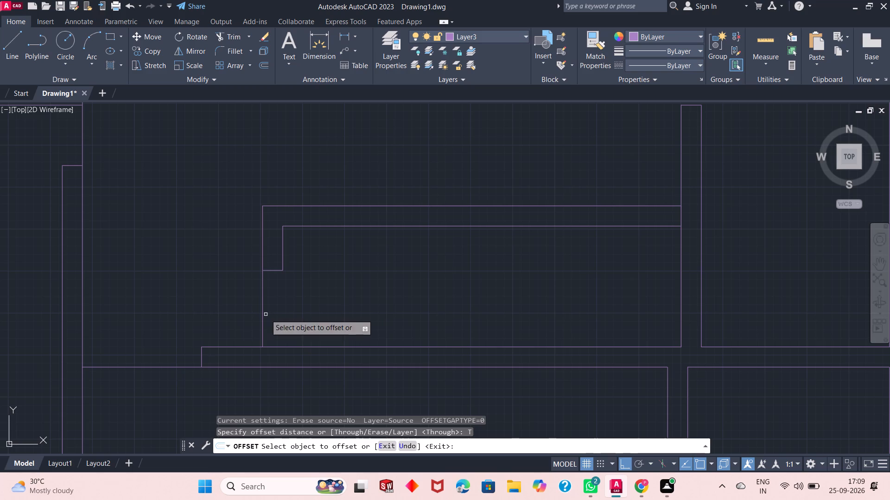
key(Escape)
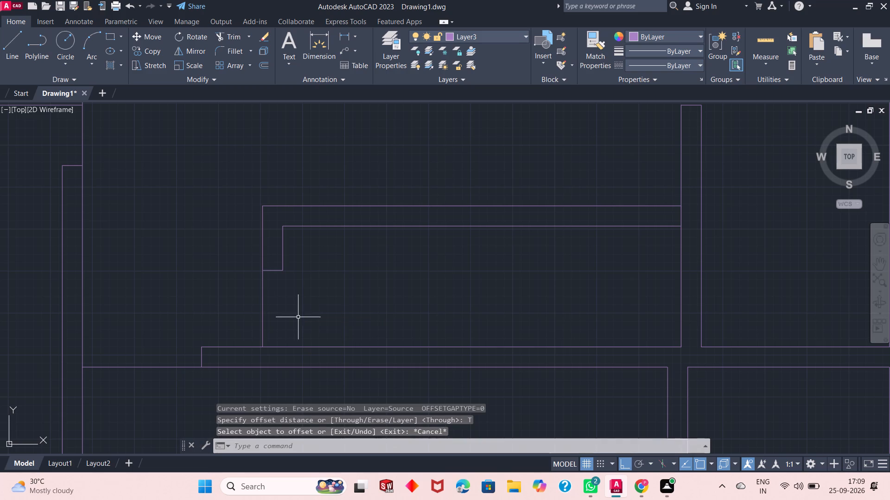
Trim the short piece of the vertical wall's left line between the upper dividing wall's two horizontal lines.
scroll(310, 327, up, 1)
scroll(310, 328, down, 3)
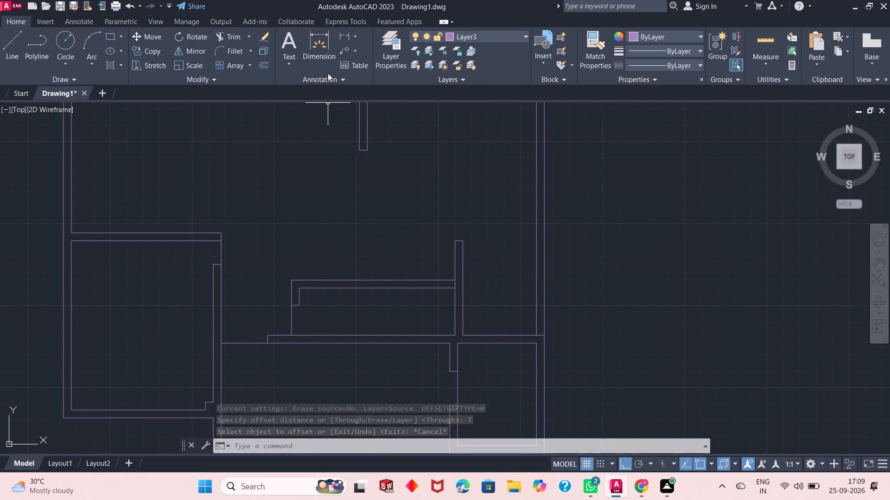
click(240, 33)
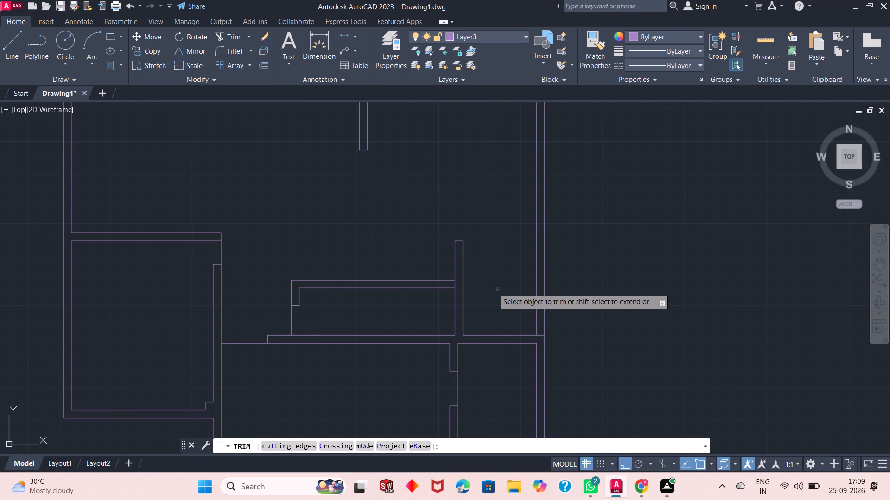
click(455, 285)
right_click(367, 213)
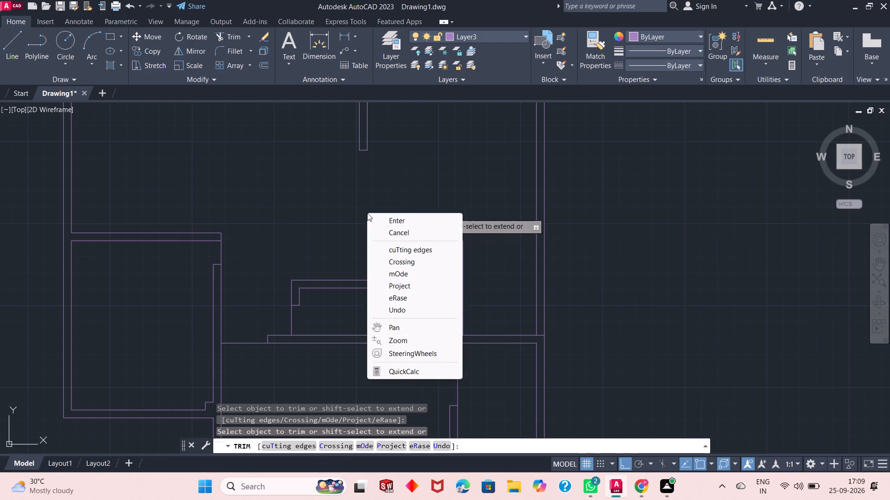
click(382, 218)
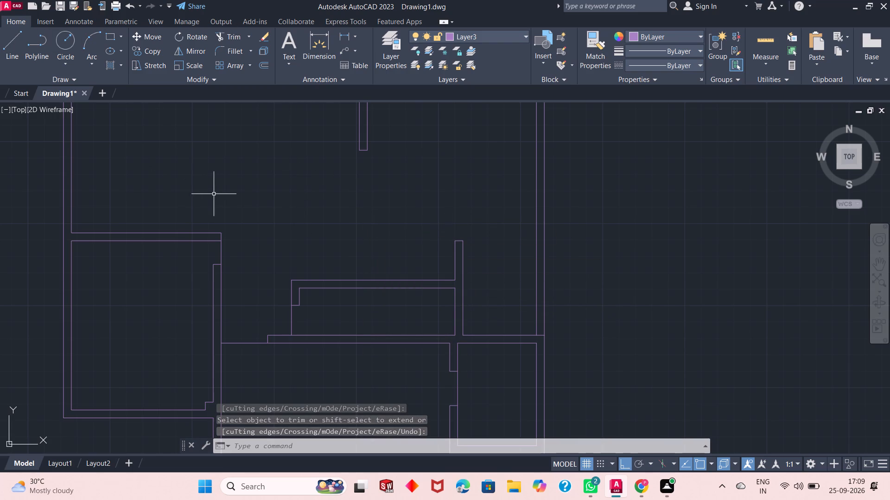
Draw a wall outline starting about 19'-8" right of the left room's upper-right corner: 2' up, about 15'-5" right, 10' up, 2' right, 12' down.
click(11, 46)
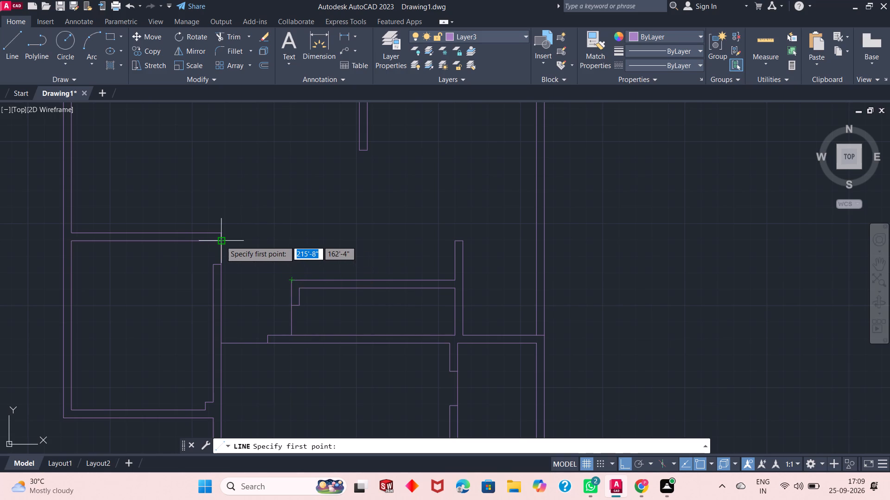
click(299, 241)
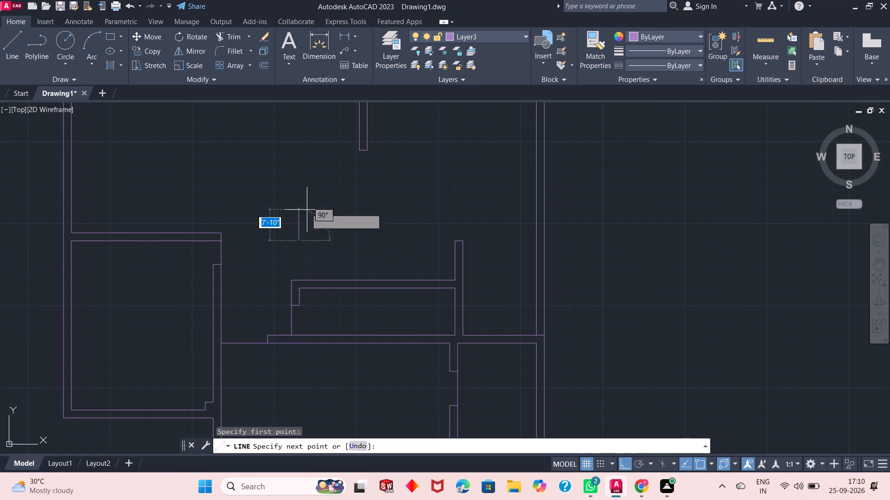
text(2')
key(Return)
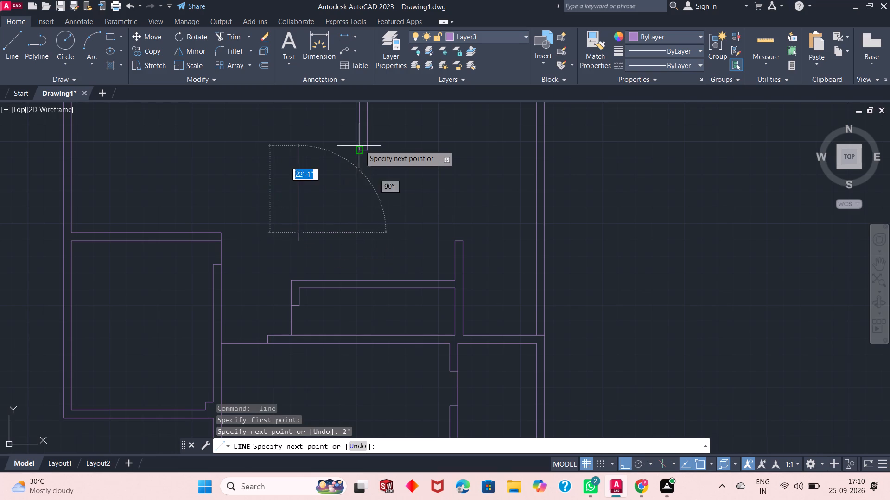
click(359, 234)
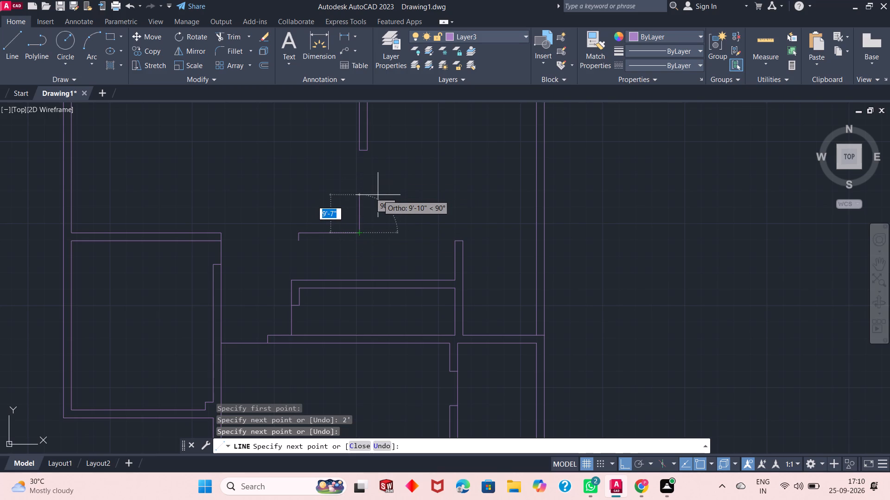
text(10')
key(Return)
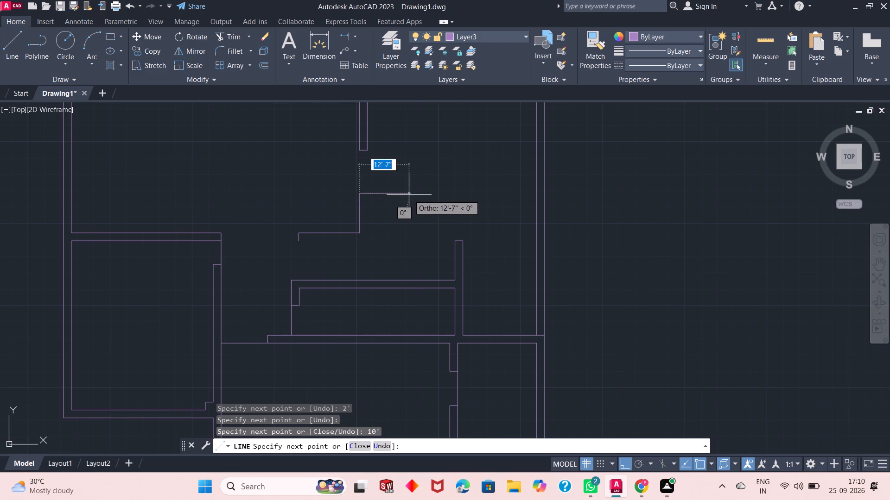
text(2')
key(Return)
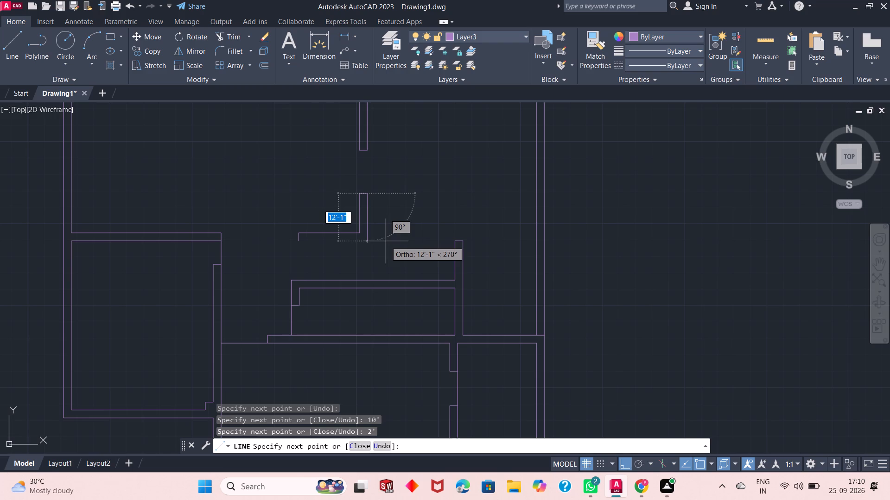
text(12')
key(Return)
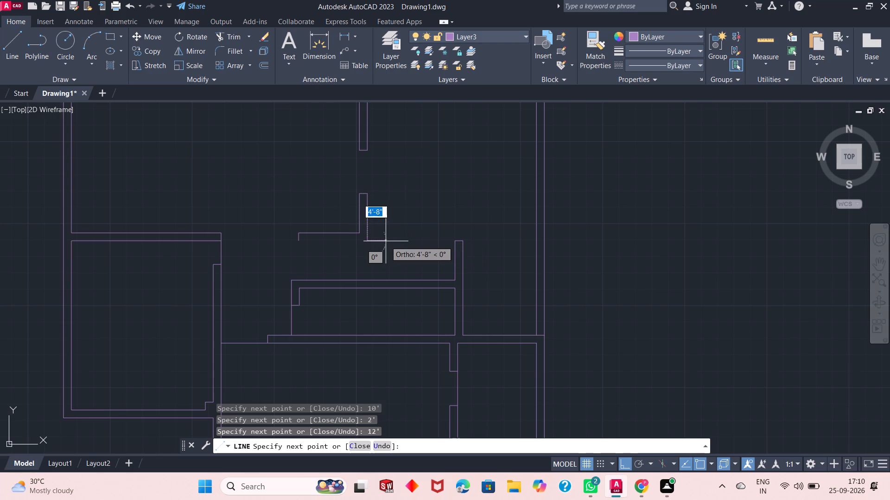
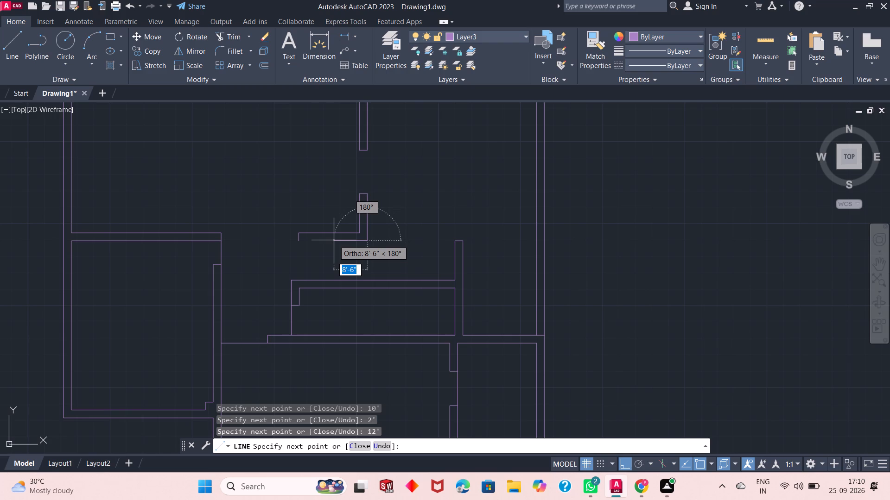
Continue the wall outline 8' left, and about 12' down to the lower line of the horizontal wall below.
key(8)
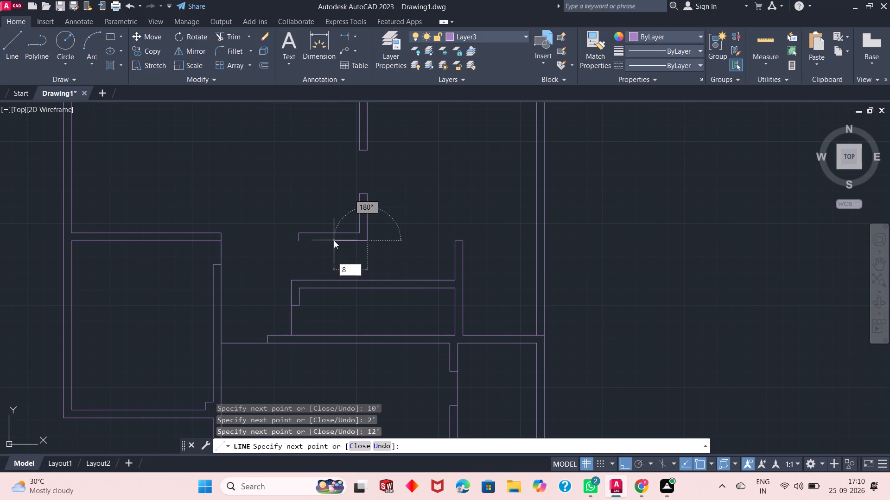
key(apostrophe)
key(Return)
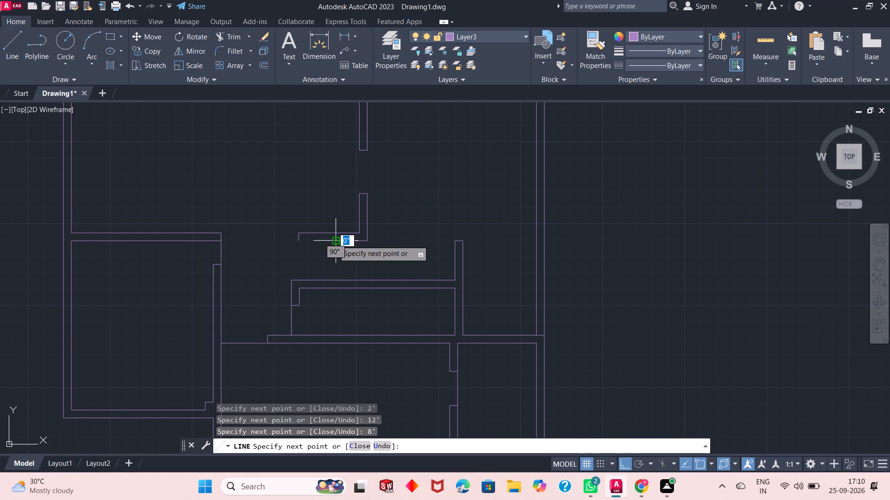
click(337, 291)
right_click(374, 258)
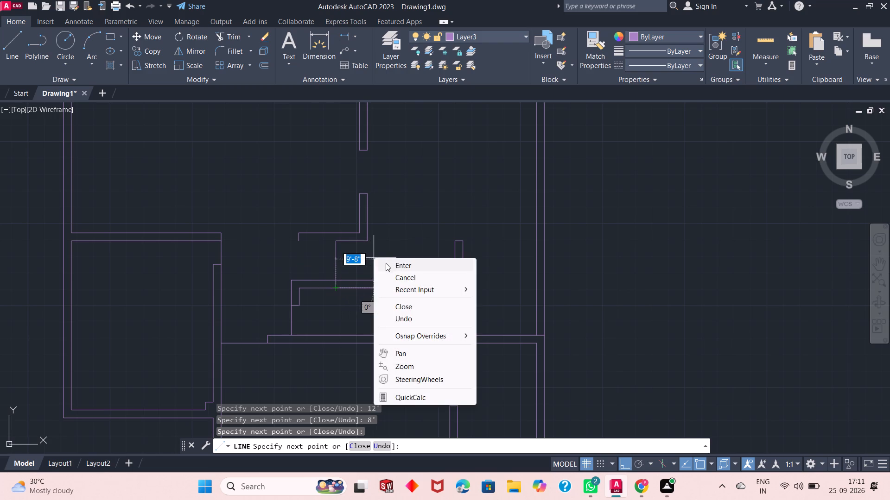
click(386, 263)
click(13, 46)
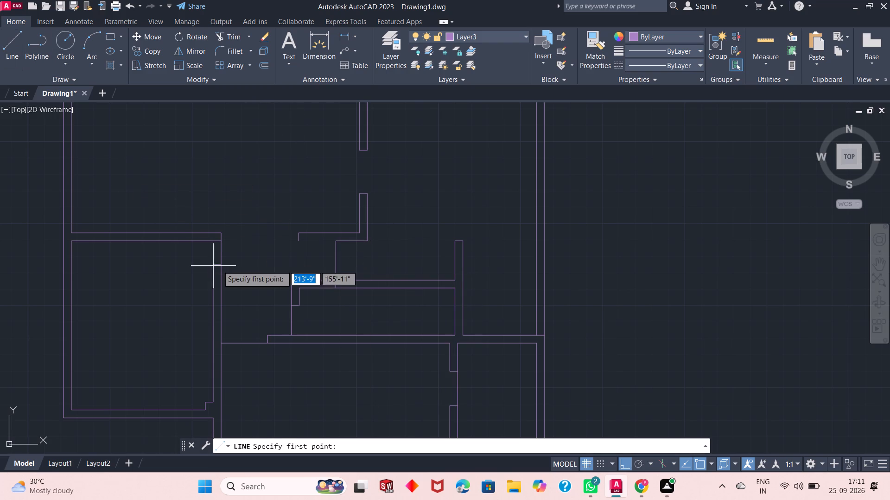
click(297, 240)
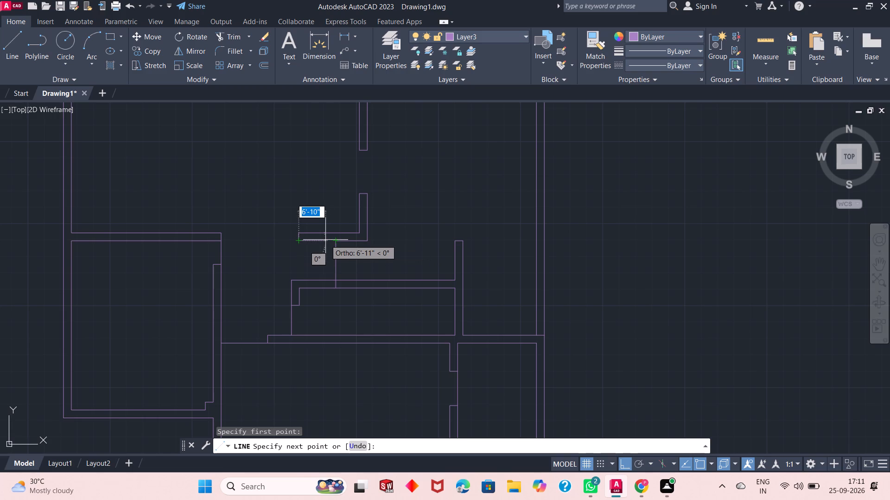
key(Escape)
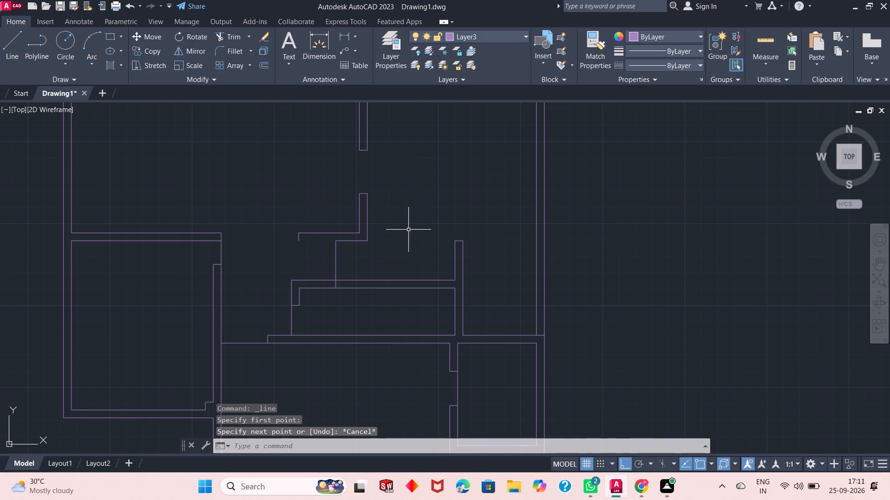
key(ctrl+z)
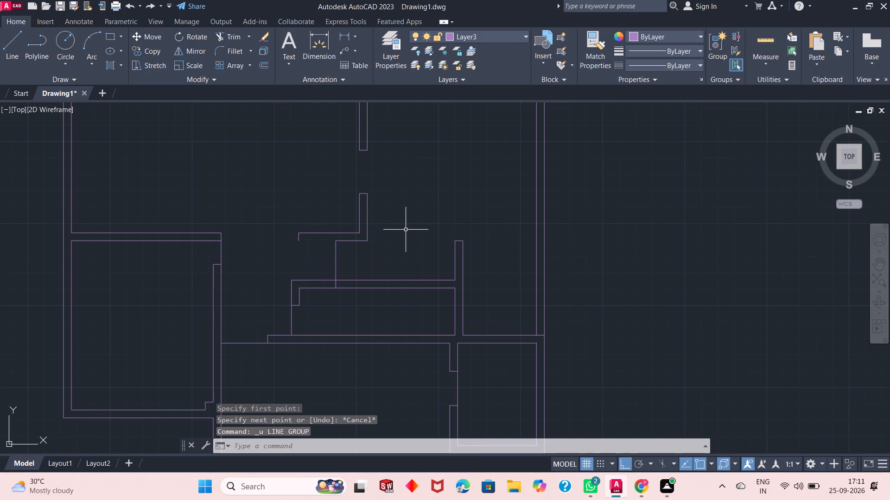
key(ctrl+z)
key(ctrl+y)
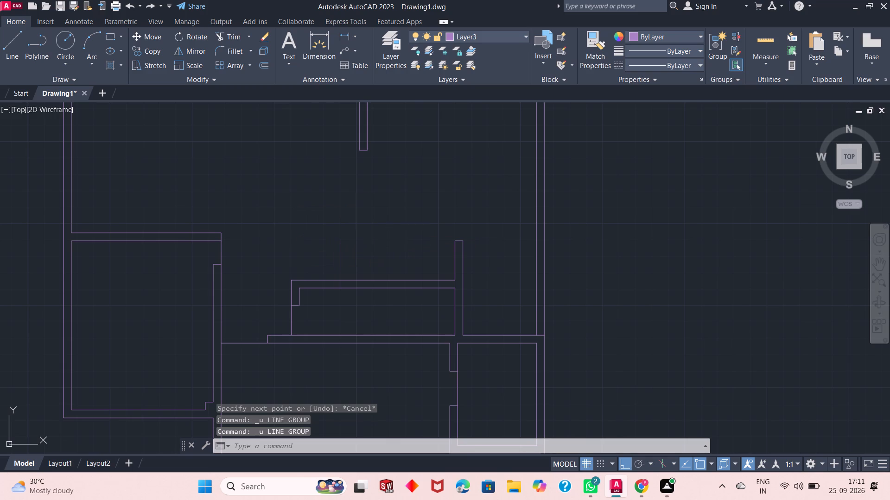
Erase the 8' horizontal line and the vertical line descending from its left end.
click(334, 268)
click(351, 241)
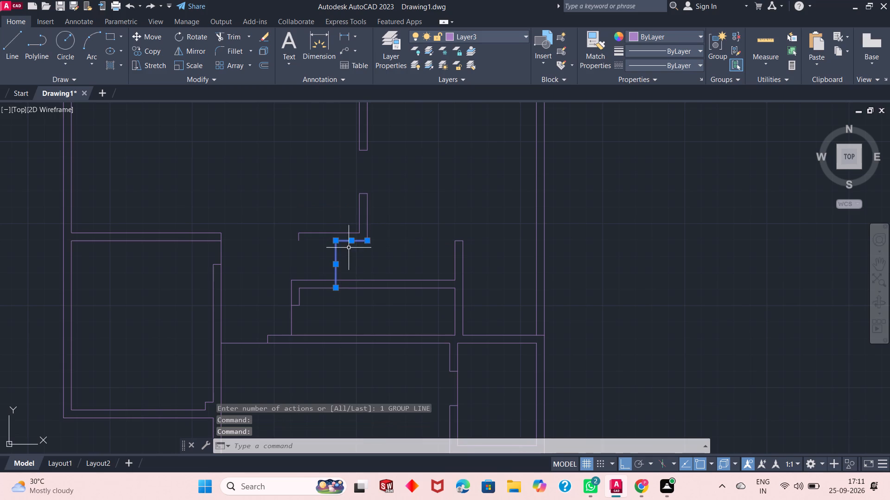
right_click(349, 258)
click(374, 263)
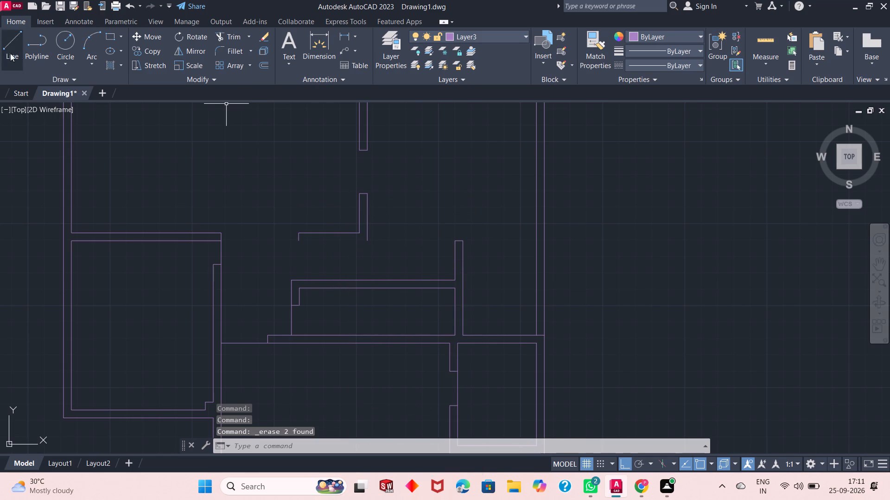
Draw a line from the bottom of the vertical wall's right side: 7' left, and down to the lower line of the wall below.
click(13, 46)
click(364, 241)
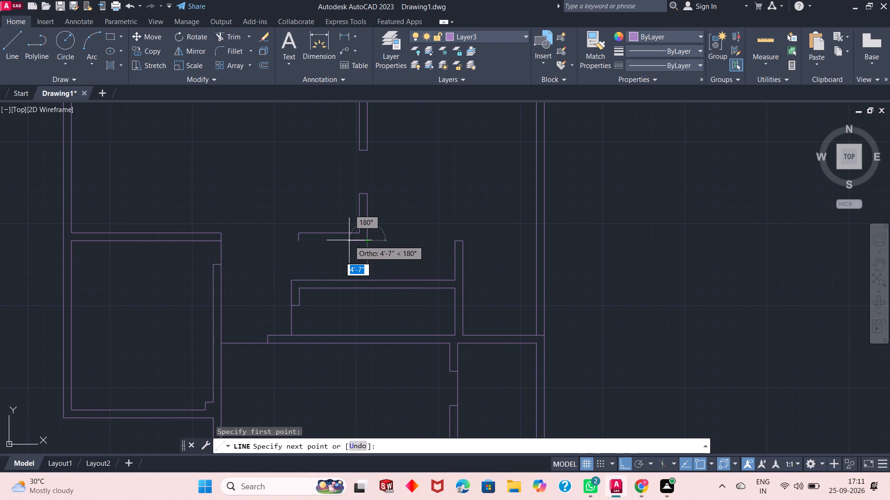
key(7)
key(apostrophe)
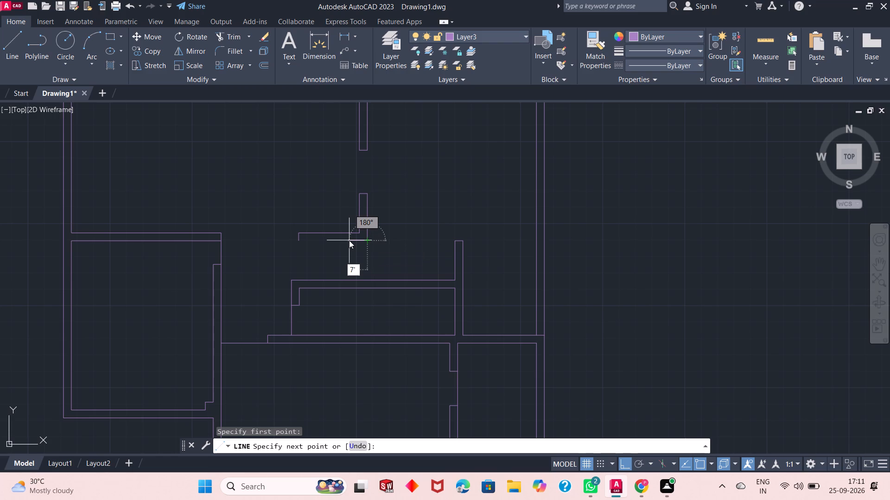
key(Return)
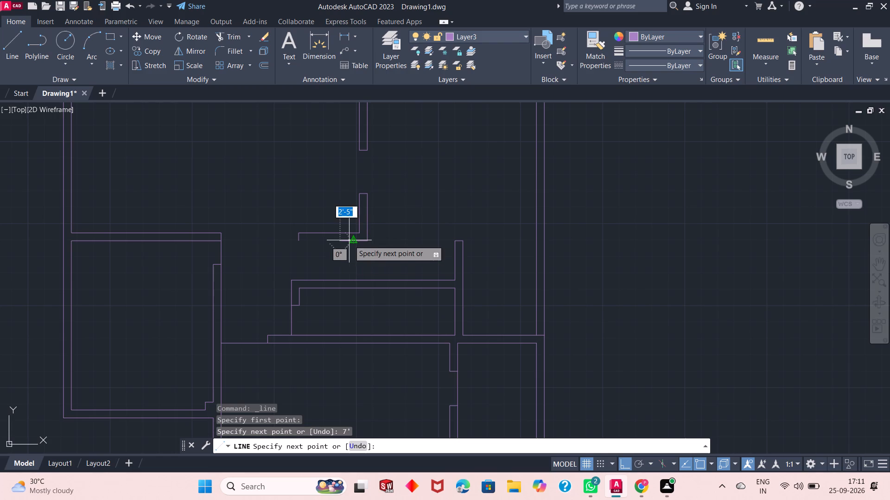
click(337, 288)
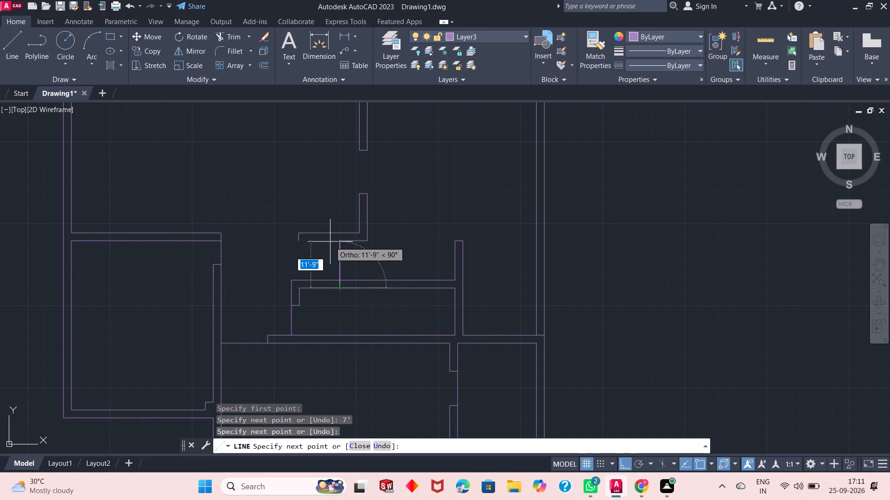
key(Escape)
Draw a line from the outline's open left end: 8'5" right, and 10' down to the upper line of the wall below.
click(12, 50)
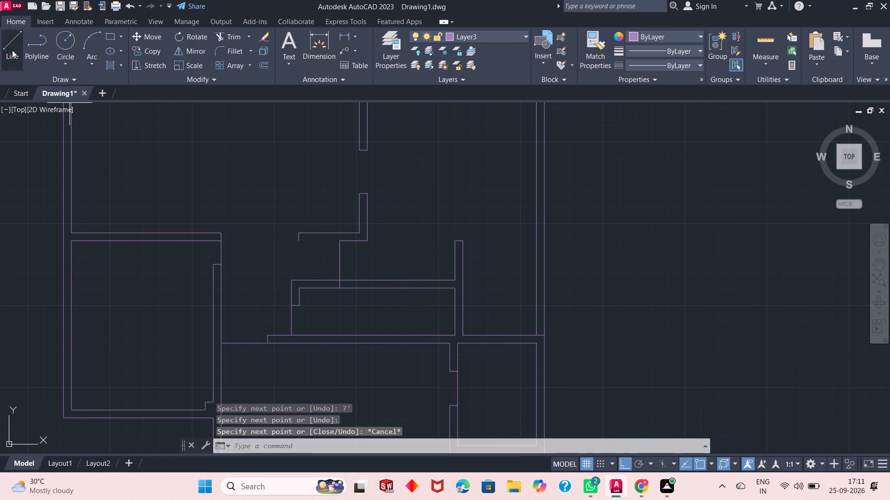
click(297, 240)
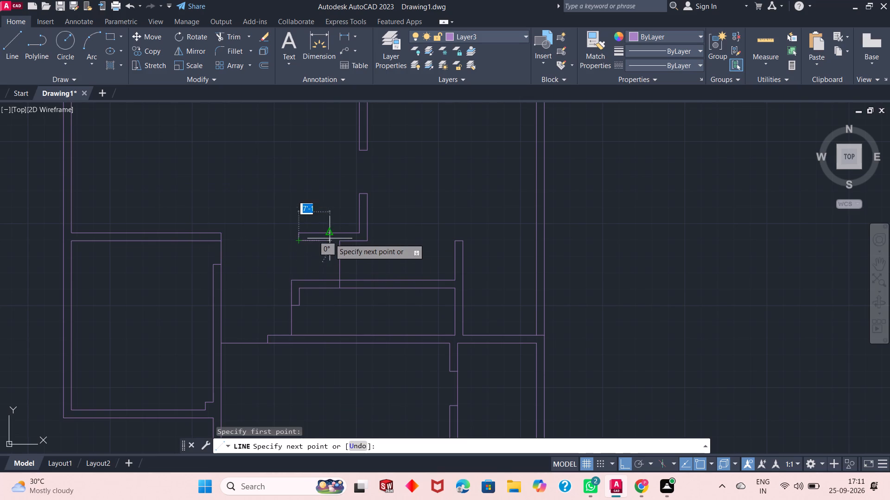
text(8')
text(5")
key(Return)
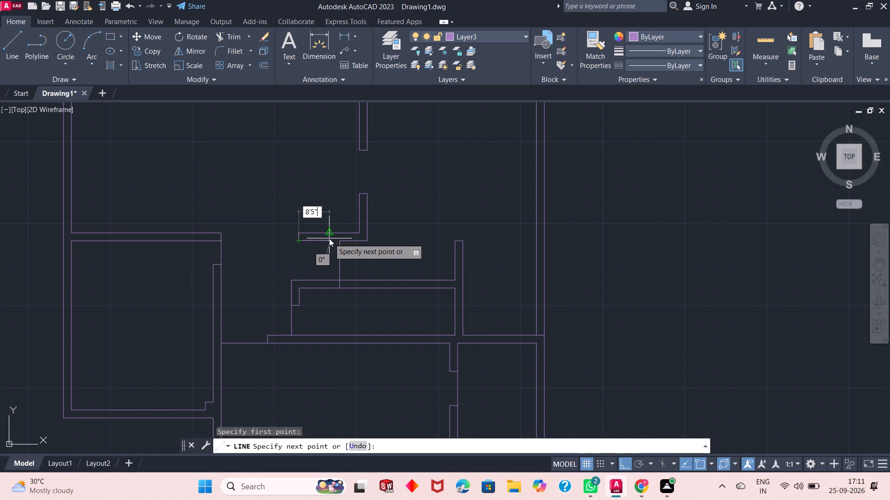
click(331, 278)
right_click(405, 245)
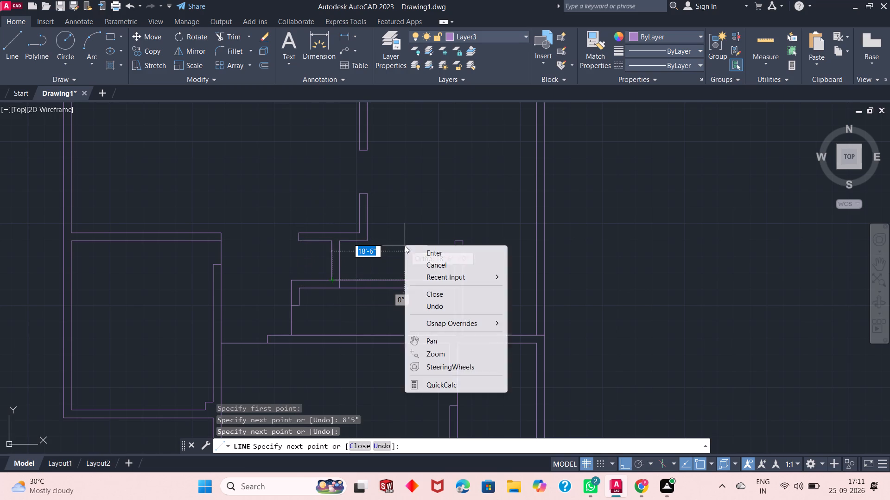
click(417, 250)
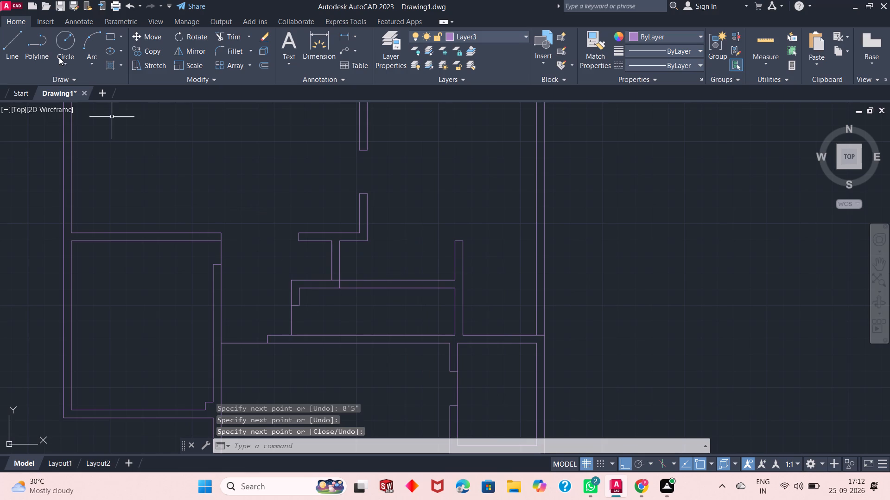
Trim the horizontal wall's upper line between the two new vertical wall lines.
click(231, 36)
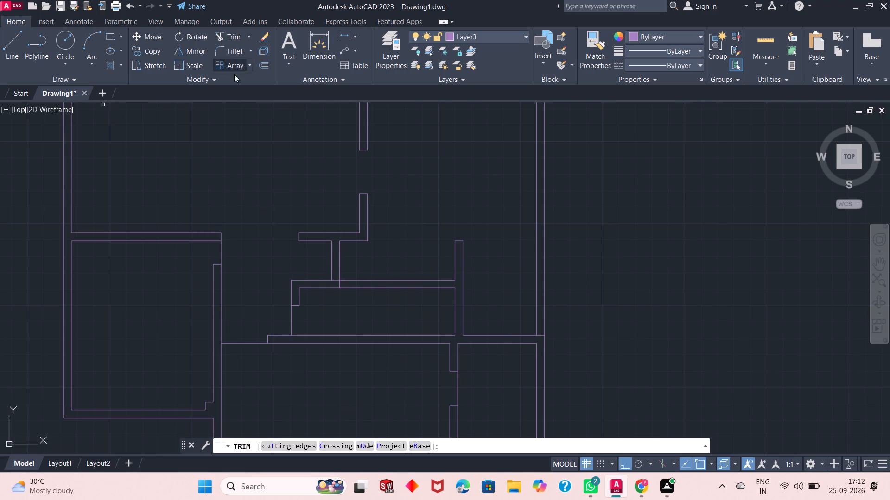
scroll(341, 292, down, 2)
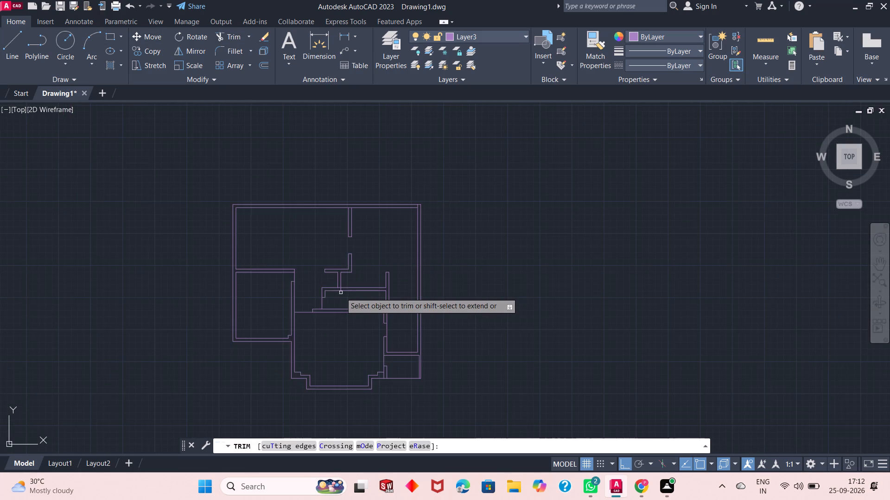
scroll(341, 293, up, 4)
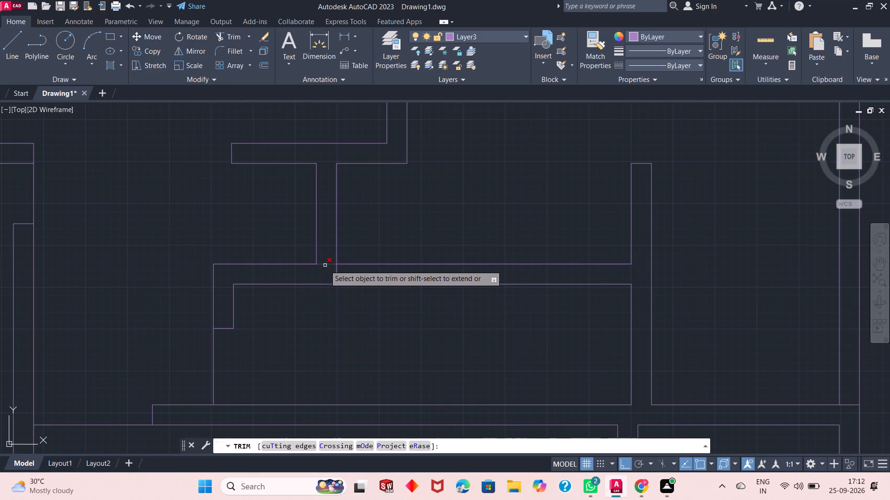
click(325, 265)
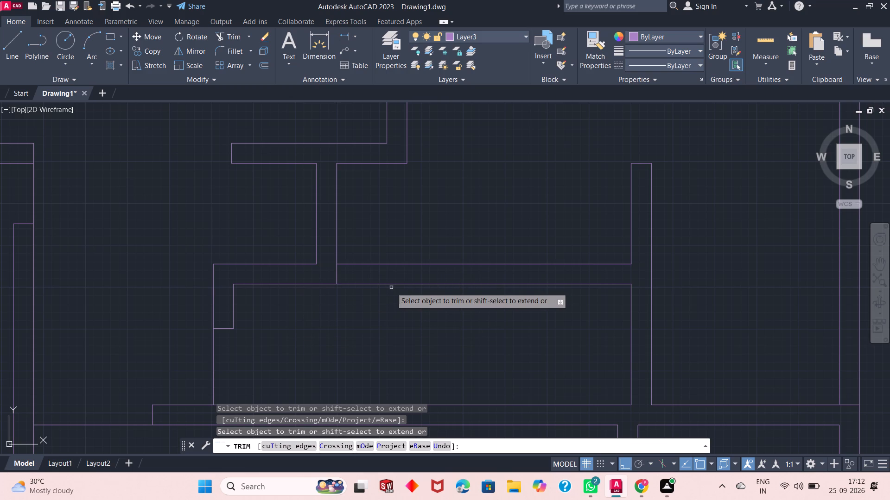
right_click(270, 303)
click(299, 312)
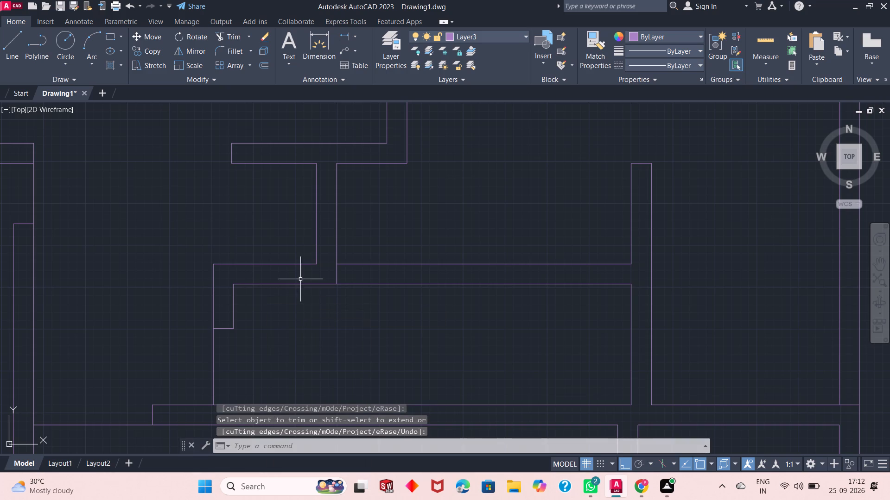
Draw a small rectangle about 1'-2" wide against the right side of the short wall stub in the central room's upper-left corner.
scroll(301, 277, down, 2)
scroll(312, 323, up, 1)
scroll(312, 323, down, 1)
scroll(290, 294, up, 3)
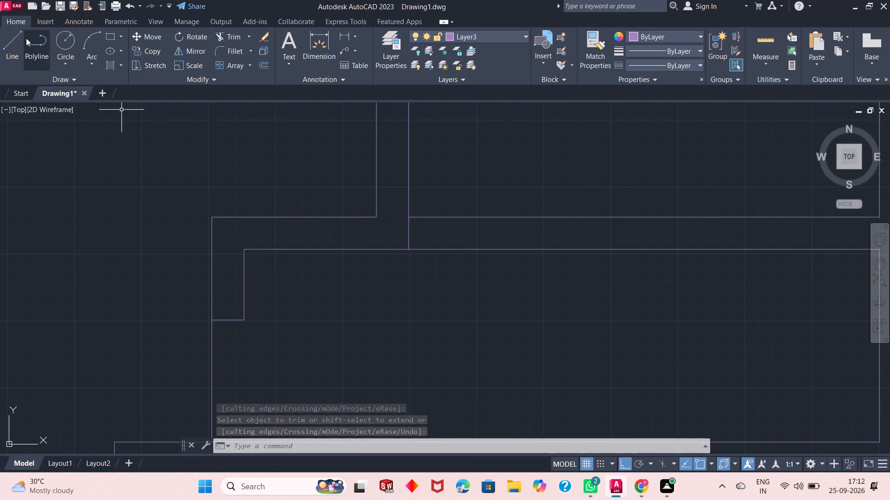
click(109, 36)
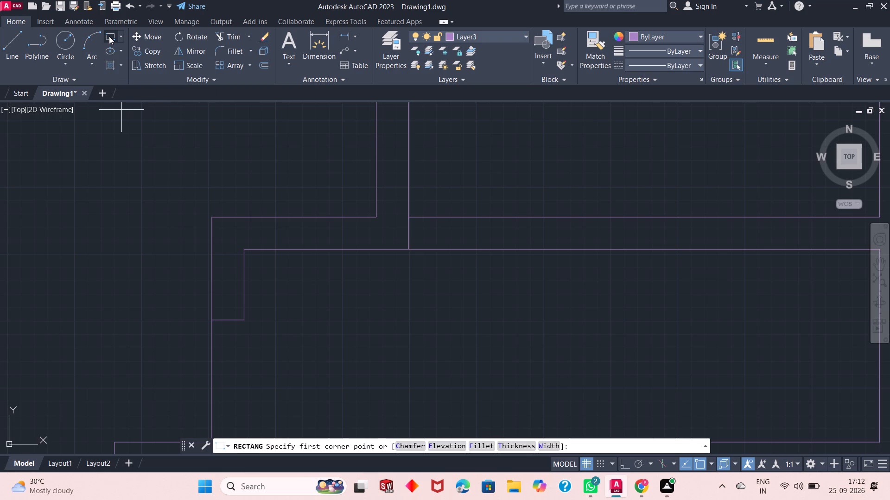
click(243, 307)
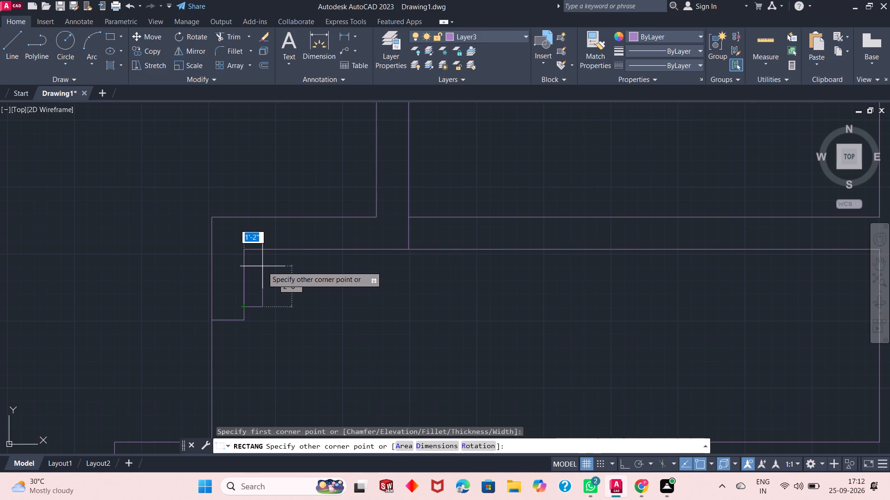
click(262, 266)
Offset the central room's outer left vertical line rightward through a point near the middle of the room.
scroll(251, 277, up, 1)
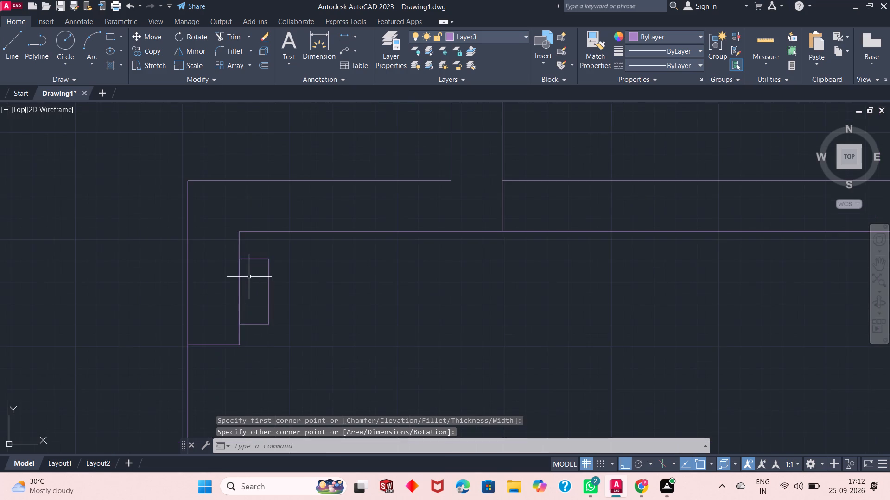
scroll(248, 276, down, 3)
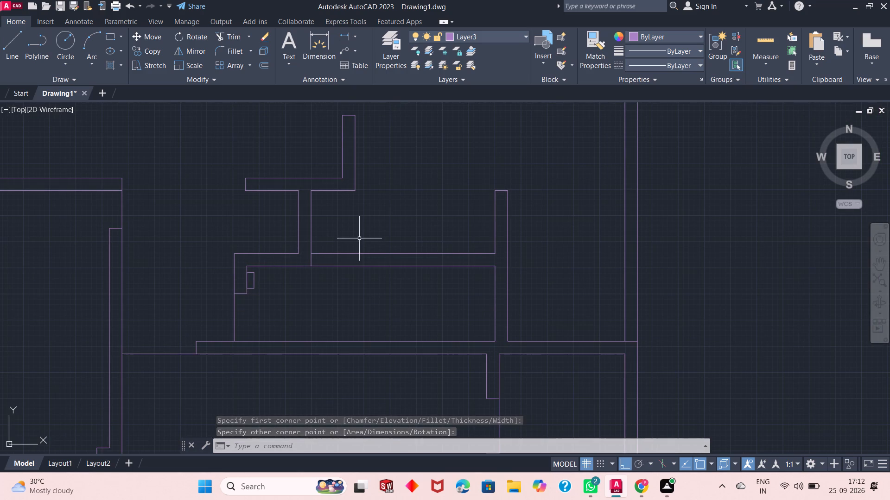
click(268, 67)
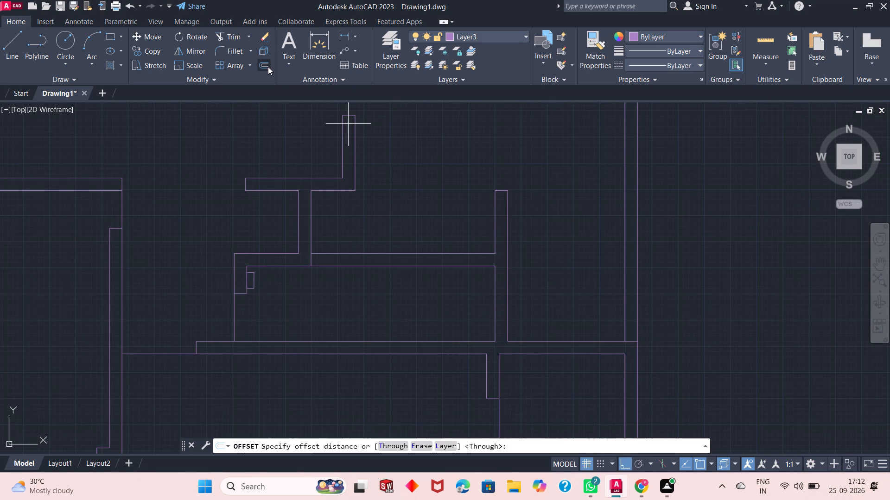
click(398, 446)
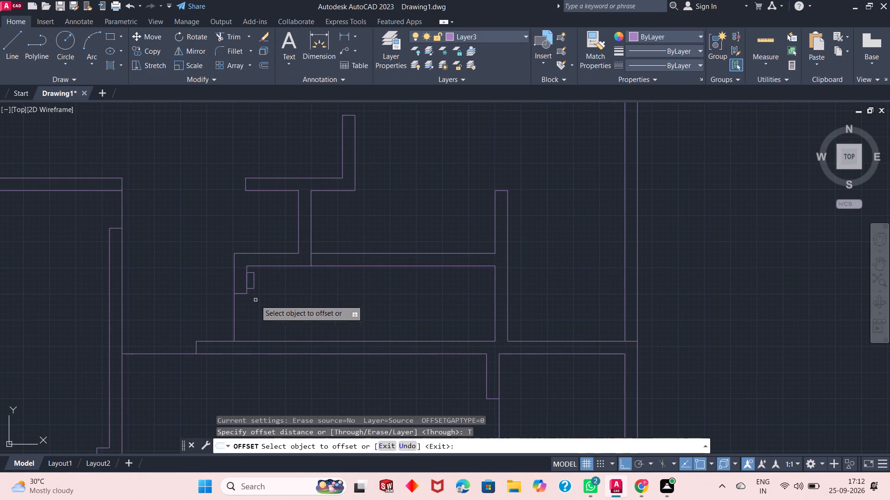
click(234, 316)
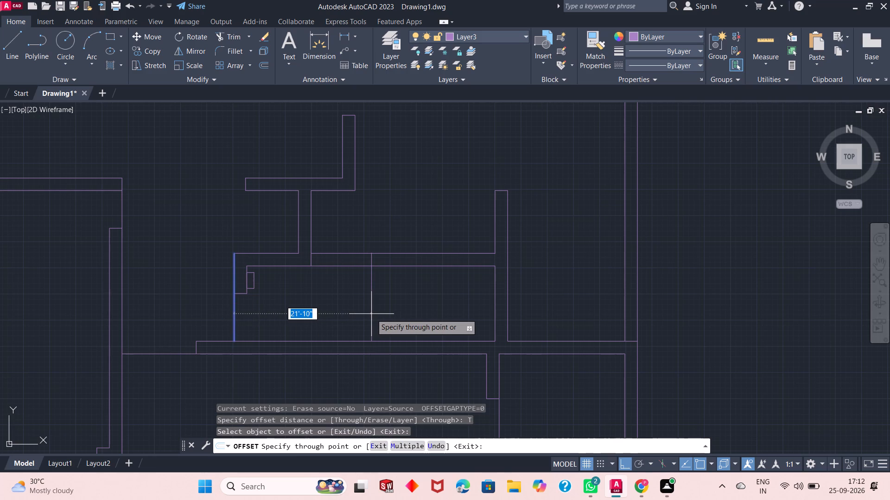
click(389, 314)
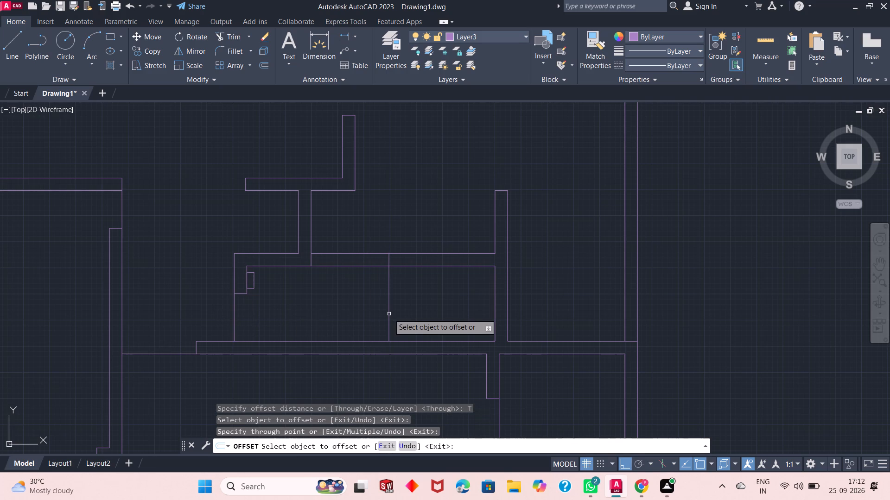
Offset the central room's new vertical dividing line 2" to the left to form a thin partition.
click(388, 311)
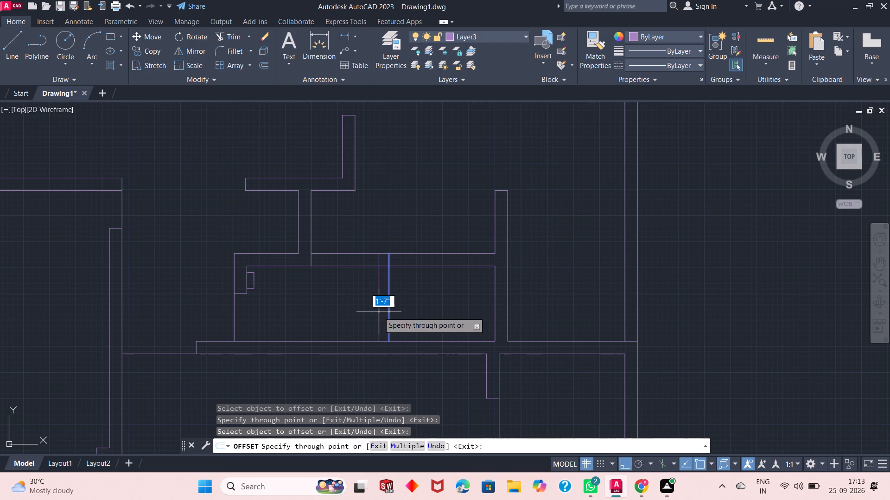
key(2)
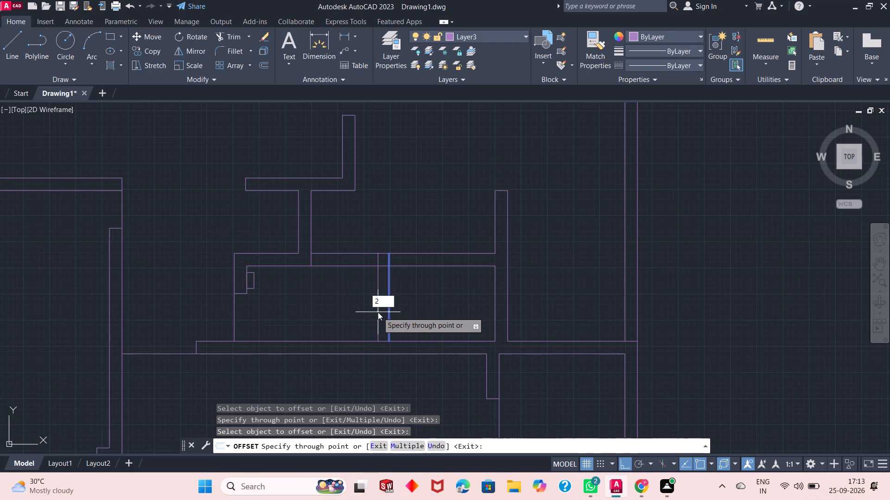
key(shift+quotedbl)
key(Return)
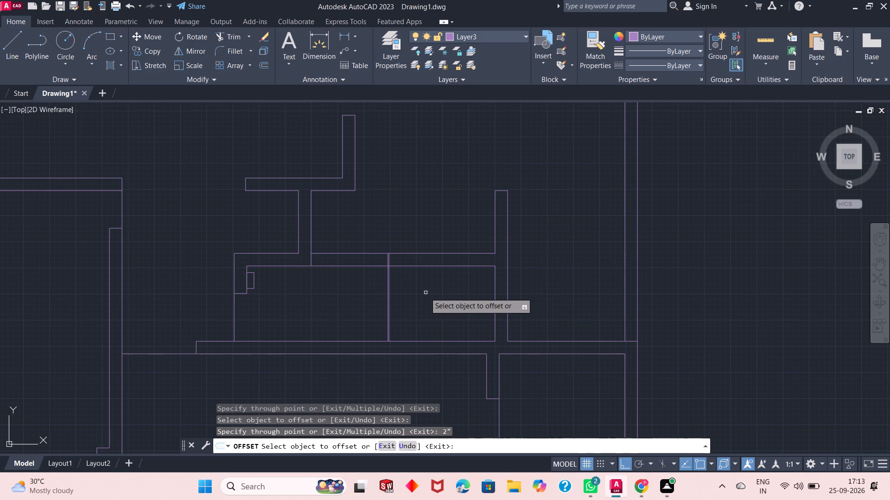
right_click(414, 296)
click(433, 302)
Trim the top wall's inner line between the two lines of the upper vertical partition.
scroll(320, 356, up, 1)
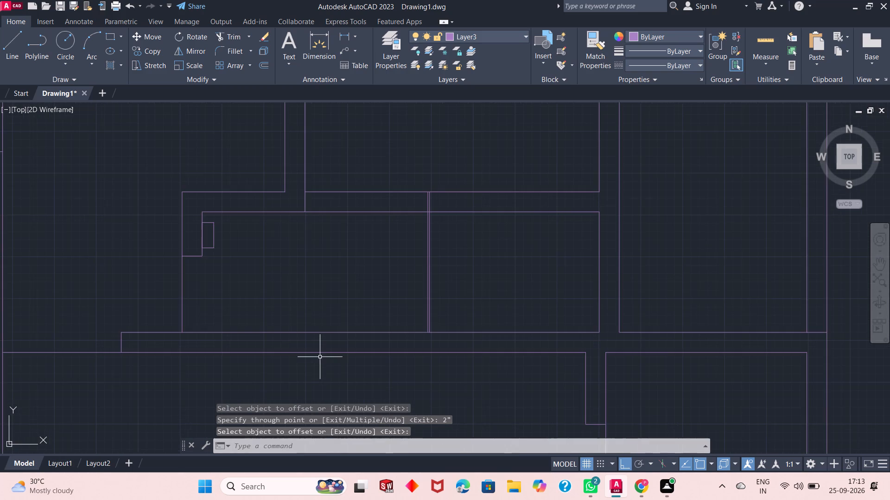
scroll(329, 340, down, 3)
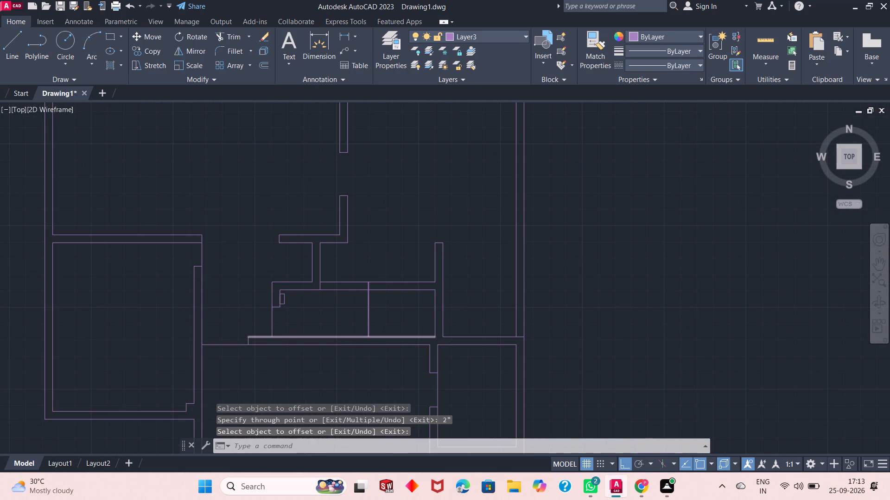
scroll(291, 308, down, 1)
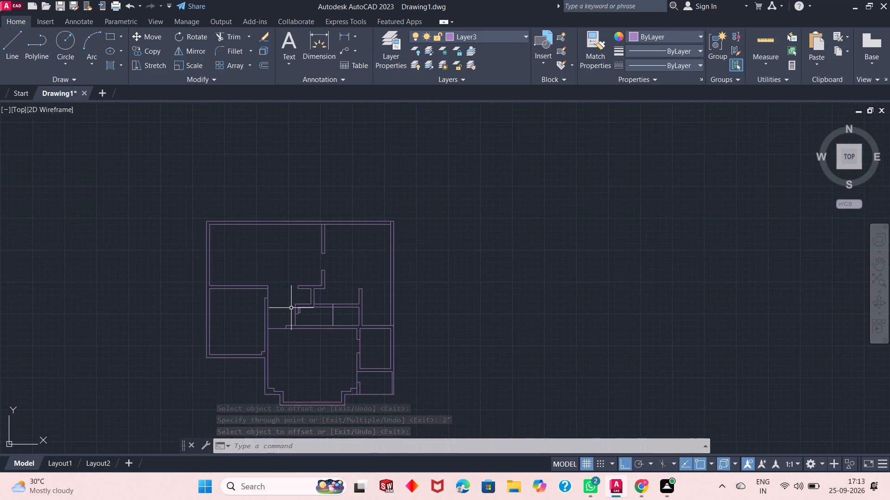
scroll(166, 306, up, 1)
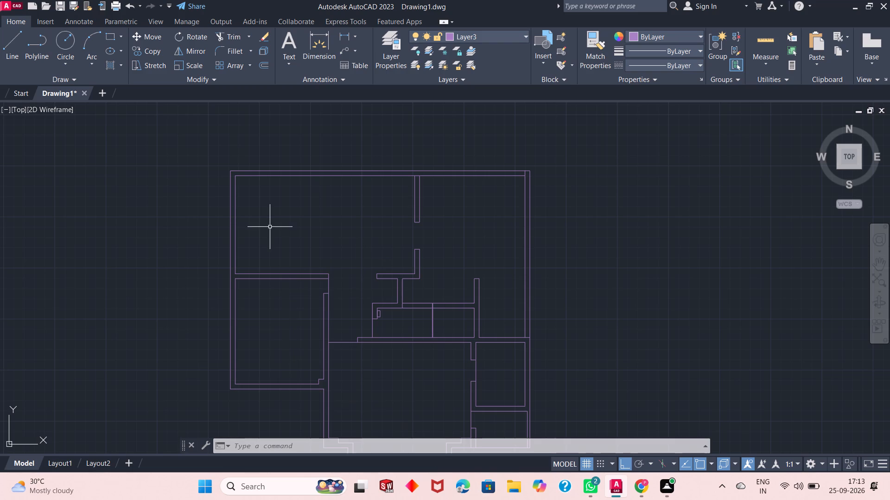
scroll(406, 233, down, 2)
scroll(424, 264, up, 2)
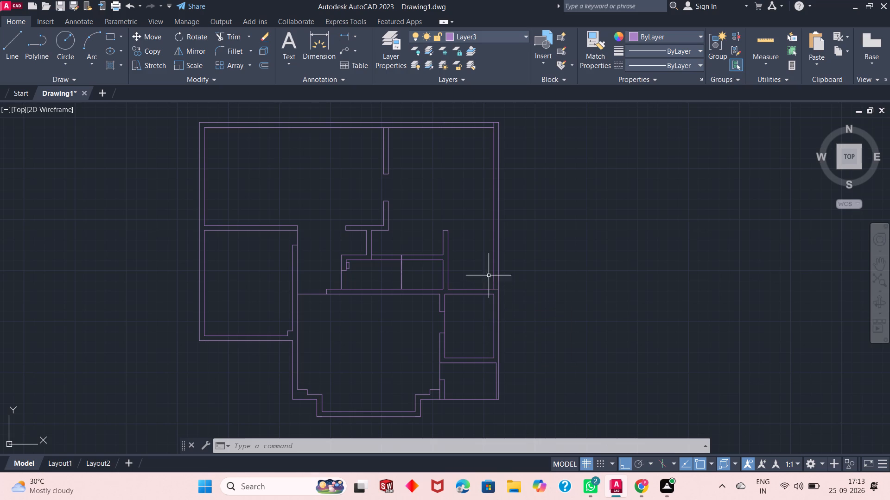
scroll(377, 113, up, 2)
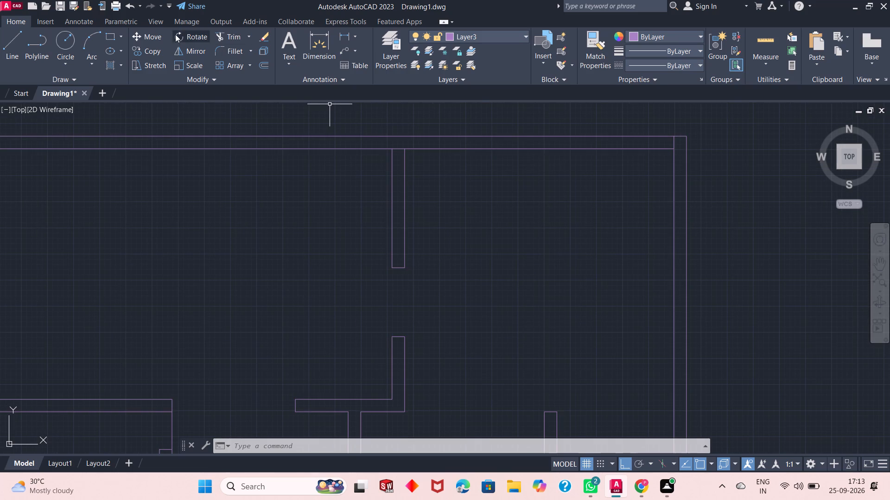
click(219, 33)
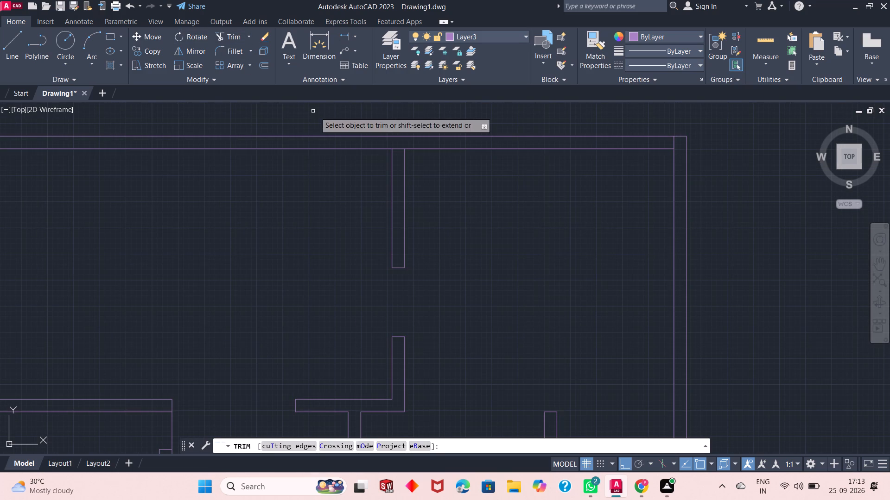
click(398, 147)
click(397, 154)
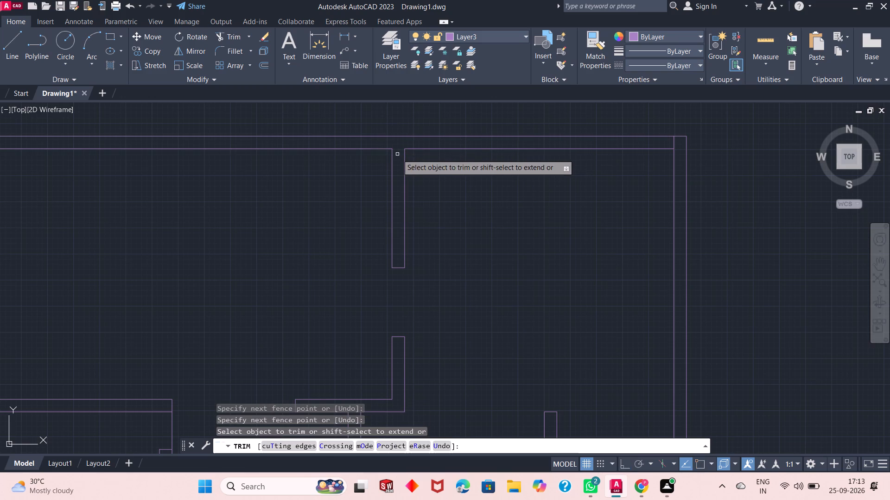
right_click(411, 168)
click(421, 175)
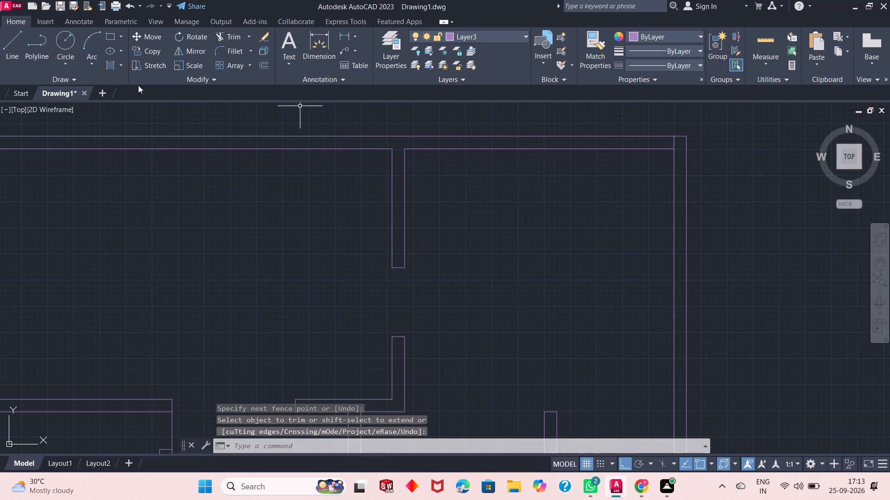
Draw a short vertical line across the top wall from the partition's upper-left corner to the outer wall line.
click(13, 53)
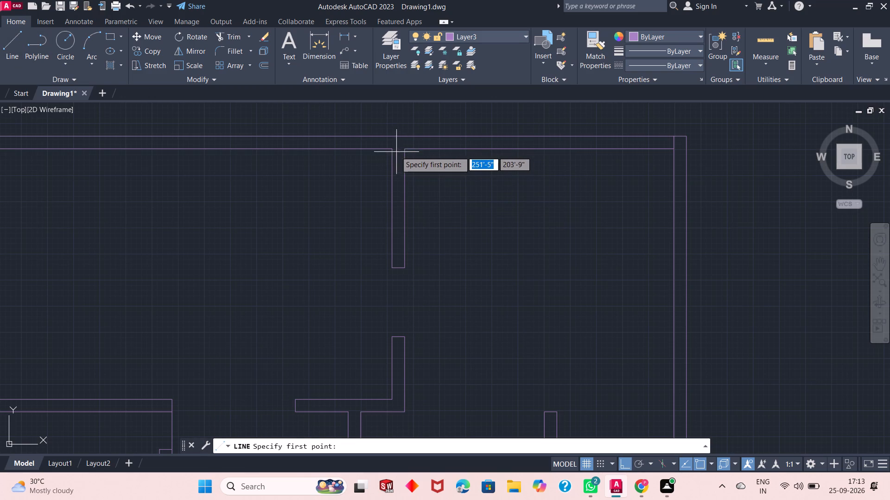
click(394, 150)
click(394, 136)
right_click(394, 136)
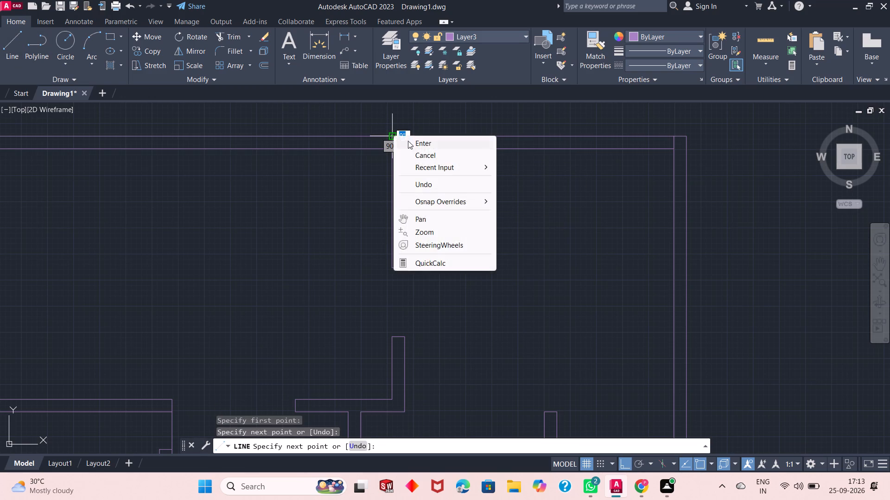
click(410, 142)
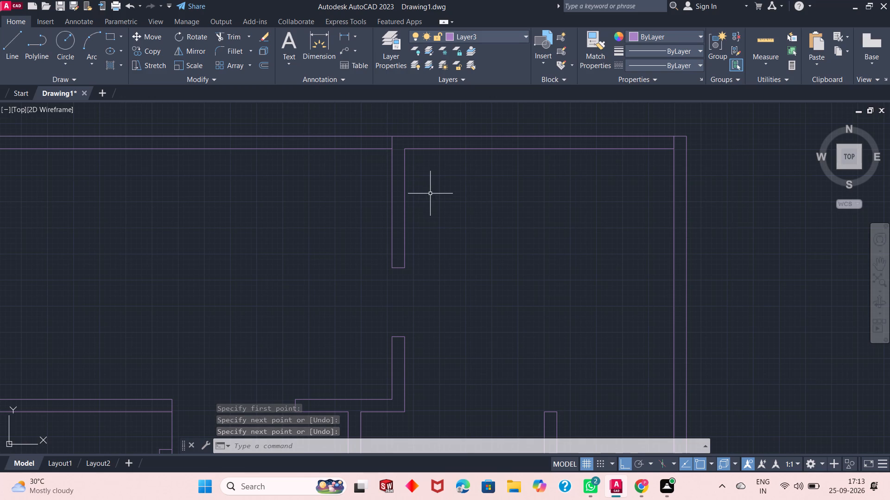
Draw a short vertical line from the upper-left room's inner corner up to the outer line of the top wall.
scroll(370, 189, up, 1)
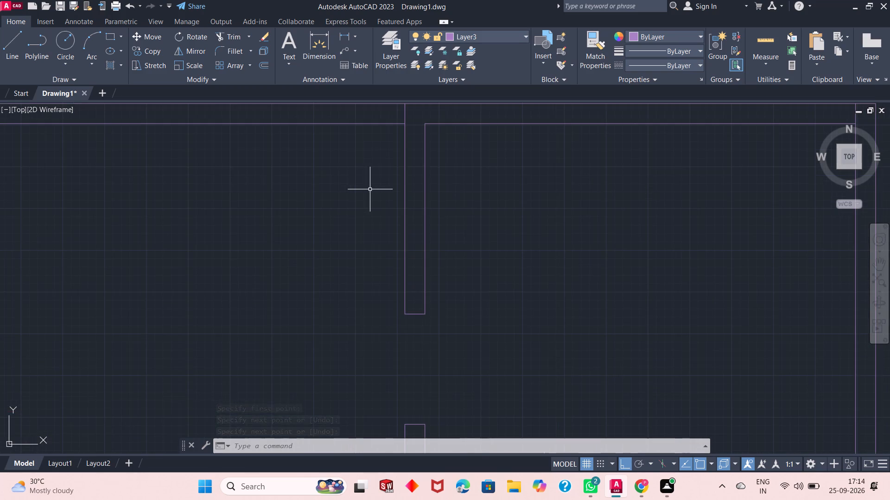
scroll(368, 192, down, 3)
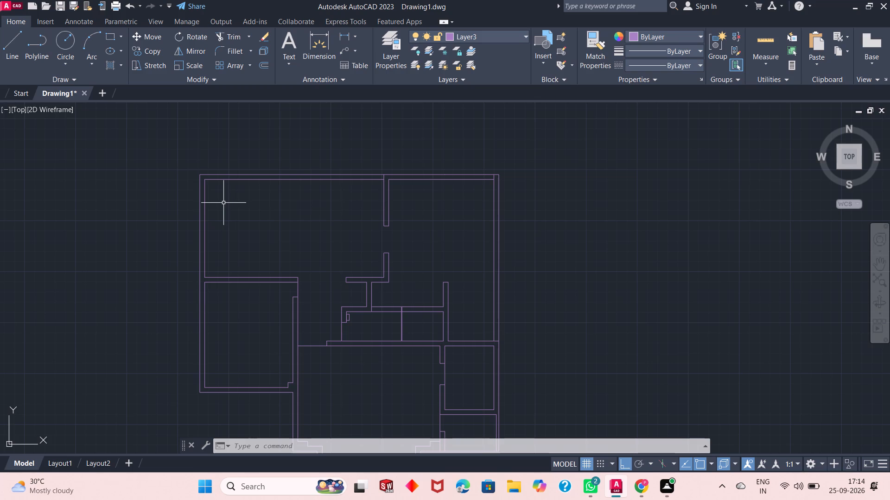
click(11, 48)
click(203, 182)
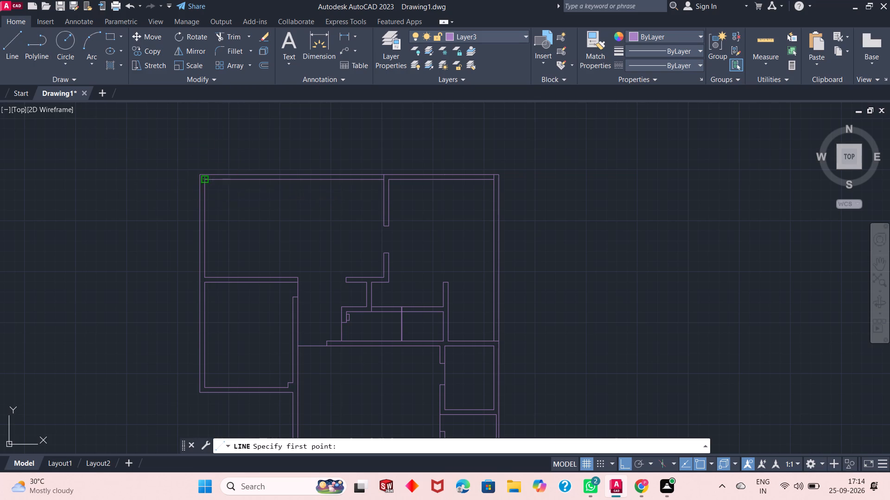
click(206, 172)
right_click(206, 172)
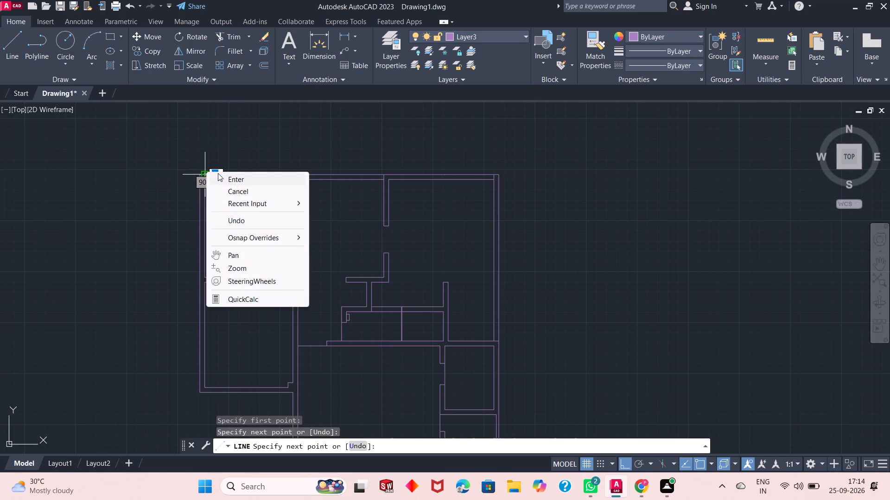
click(218, 174)
Offset the short line at the upper-left corner about 18' rightward along the top wall, using a through point.
scroll(237, 173, down, 1)
scroll(241, 173, up, 2)
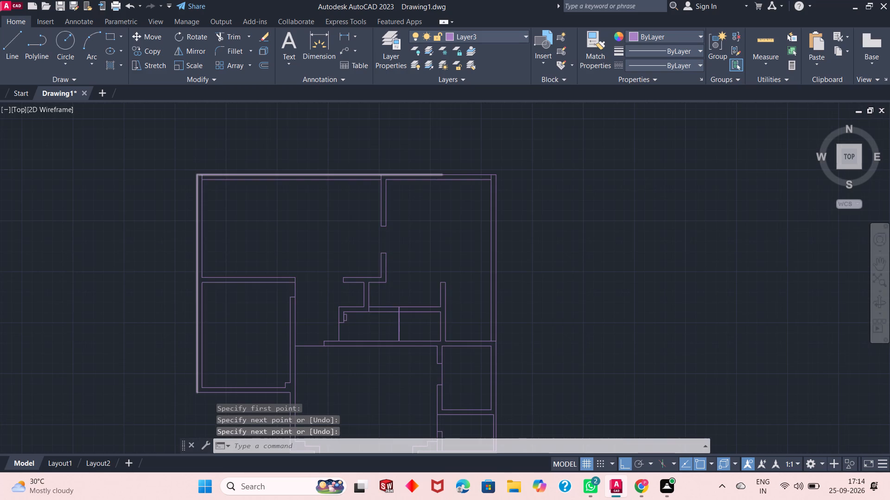
click(265, 69)
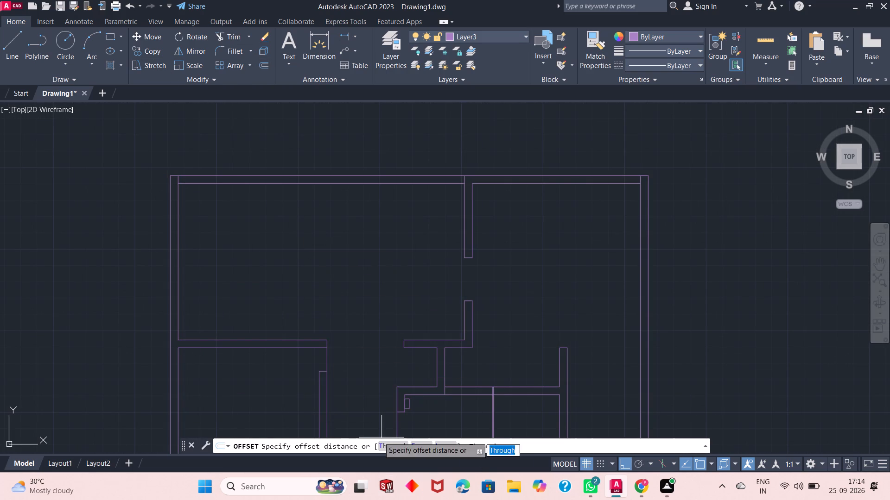
click(393, 448)
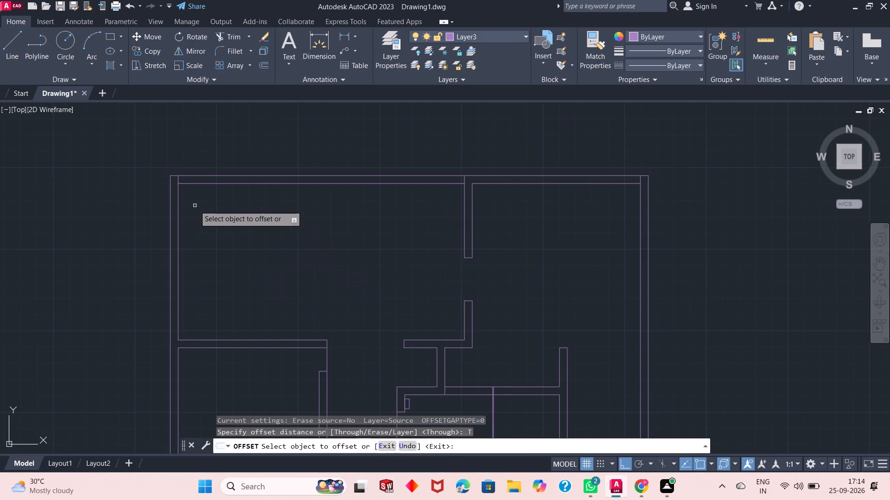
click(178, 180)
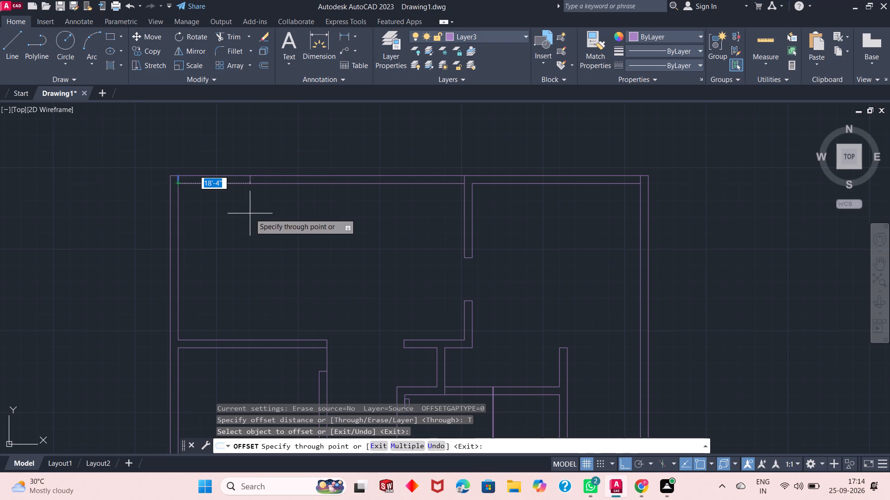
click(248, 213)
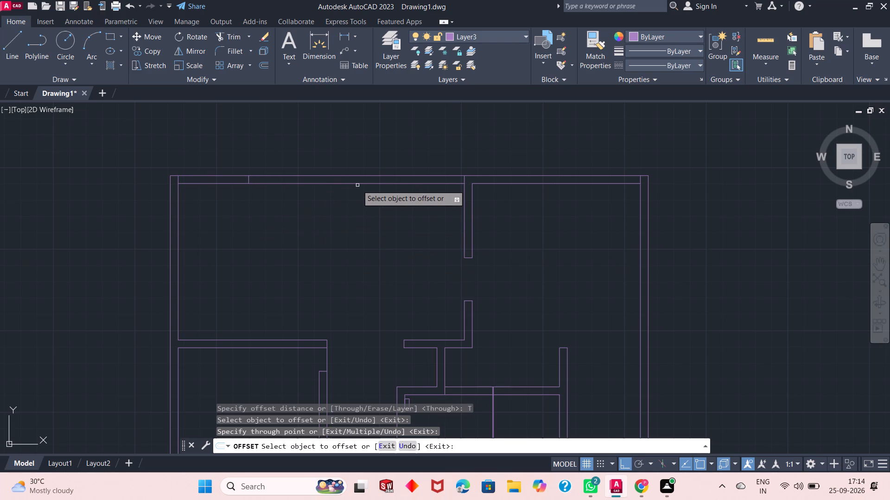
Offset the new short cross line in the top wall back leftward through a nearby point.
click(249, 180)
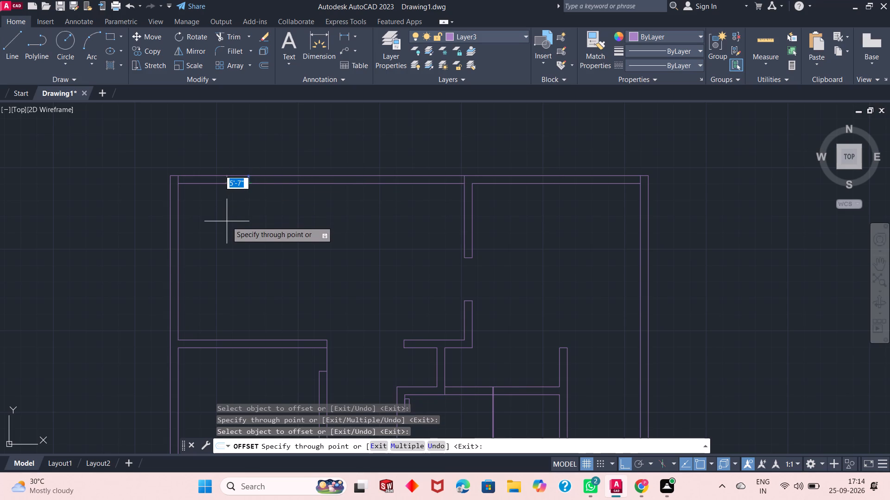
click(231, 222)
right_click(266, 148)
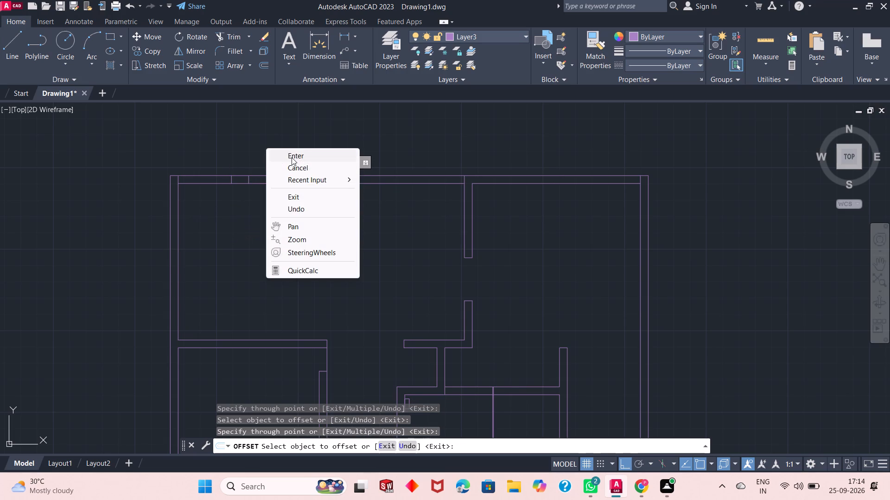
click(294, 153)
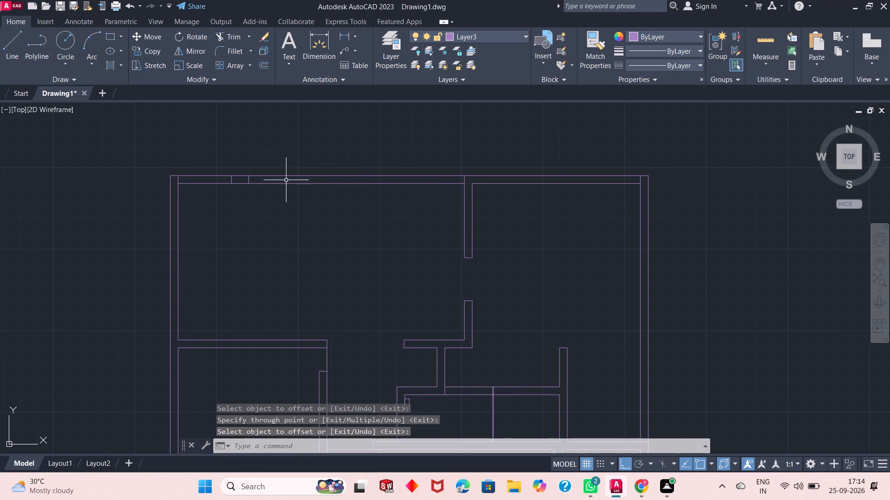
Erase the right-hand one of the two short cross lines offset along the top wall.
click(248, 180)
right_click(305, 137)
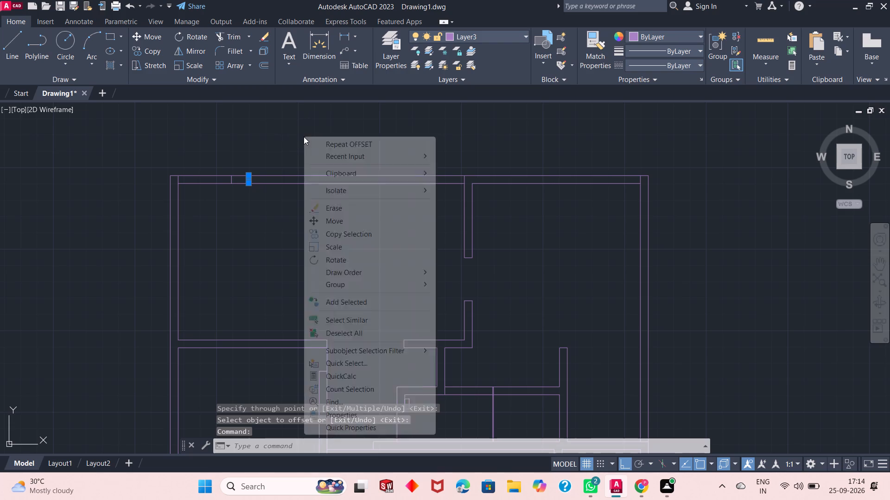
click(337, 208)
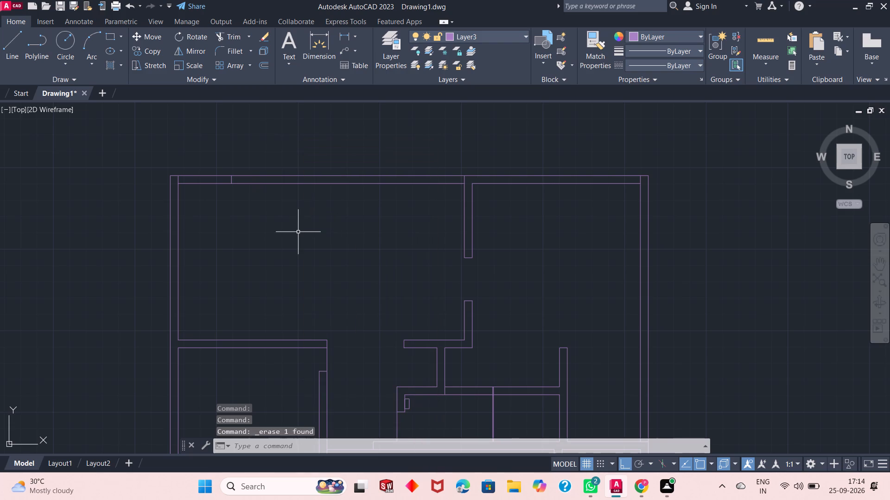
Examine the overall floor plan and its wall layout.
scroll(261, 225, down, 1)
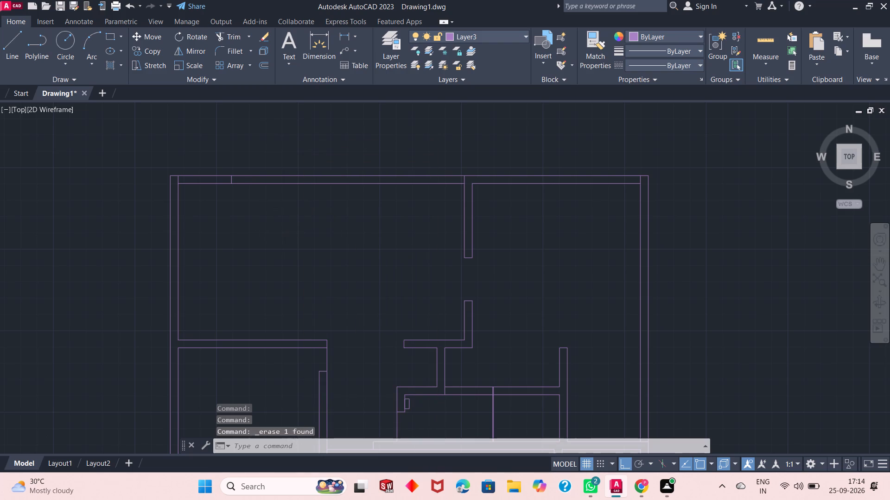
scroll(261, 225, down, 2)
scroll(297, 256, up, 2)
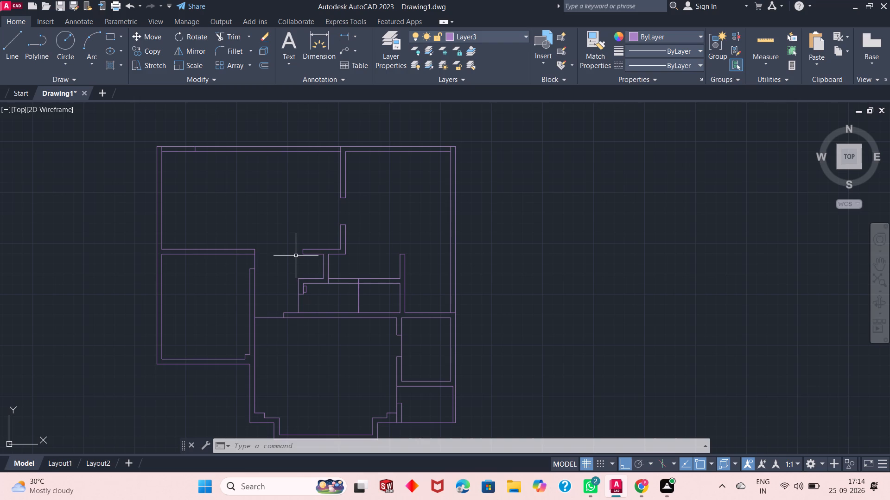
scroll(298, 259, down, 1)
scroll(299, 262, up, 1)
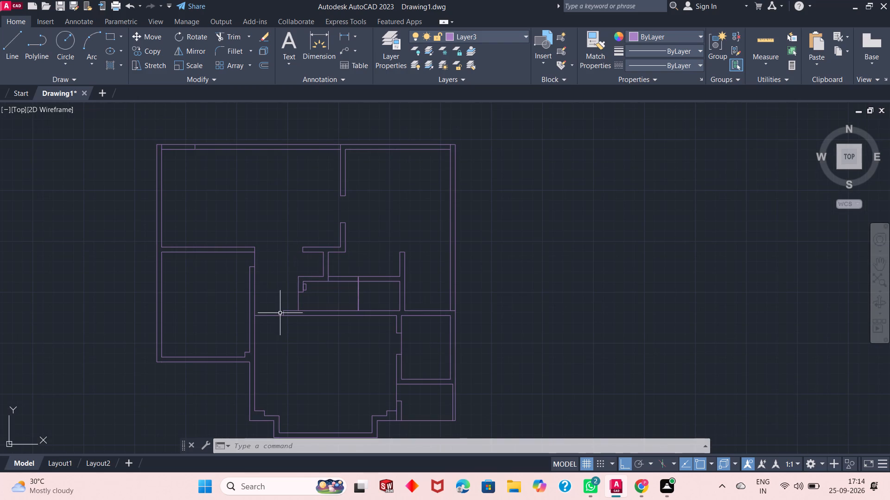
scroll(280, 313, down, 1)
scroll(281, 335, up, 1)
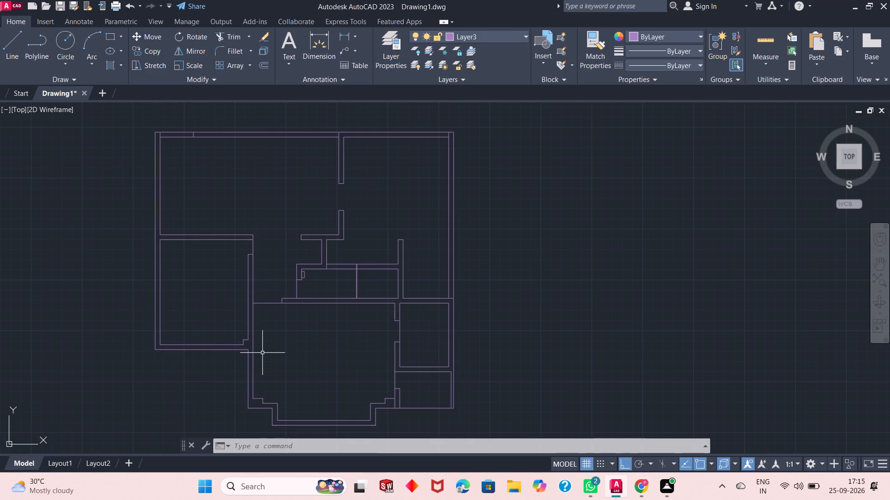
scroll(263, 355, down, 1)
scroll(214, 245, up, 2)
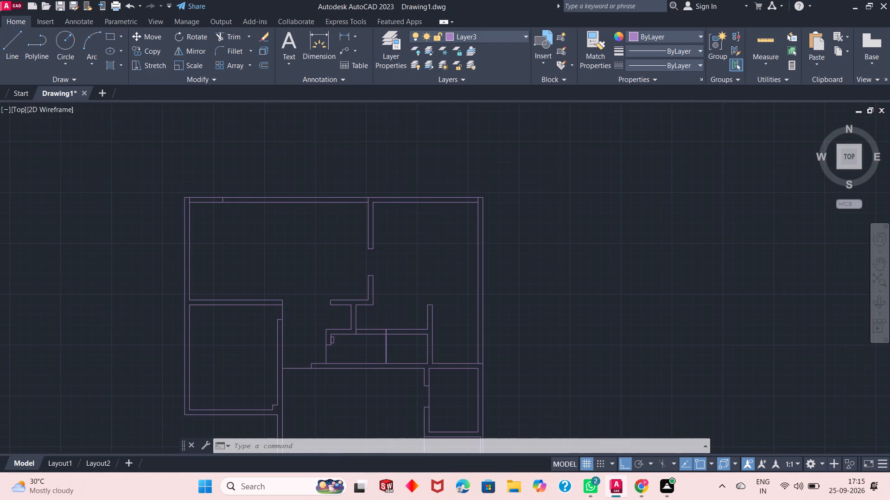
Trim the top wall's inner line between the upper-left corner and the nearby short cross line.
click(233, 34)
click(187, 170)
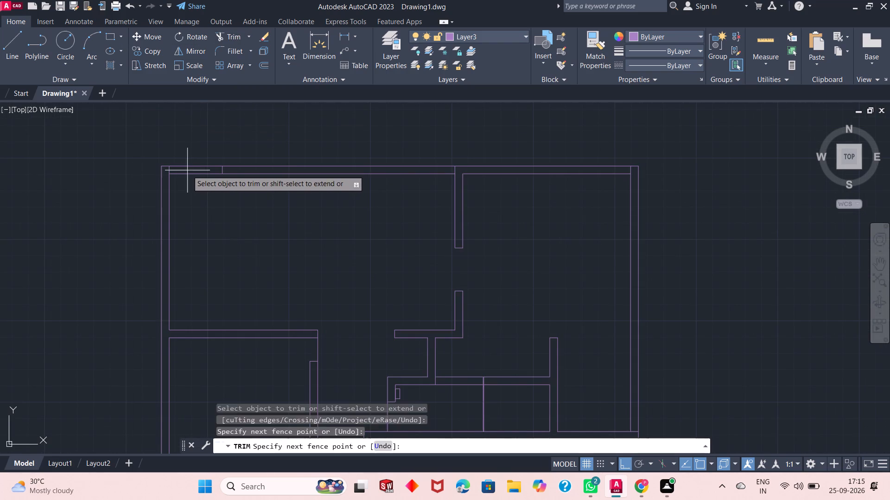
click(185, 177)
right_click(319, 206)
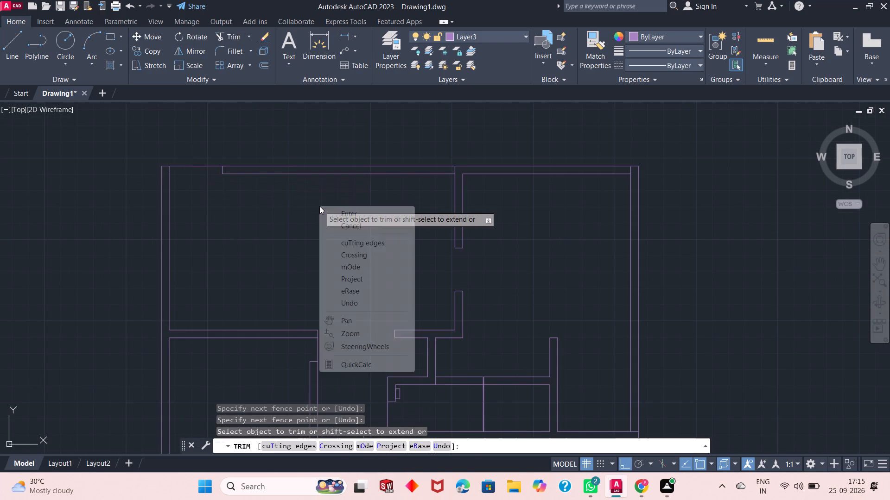
click(343, 217)
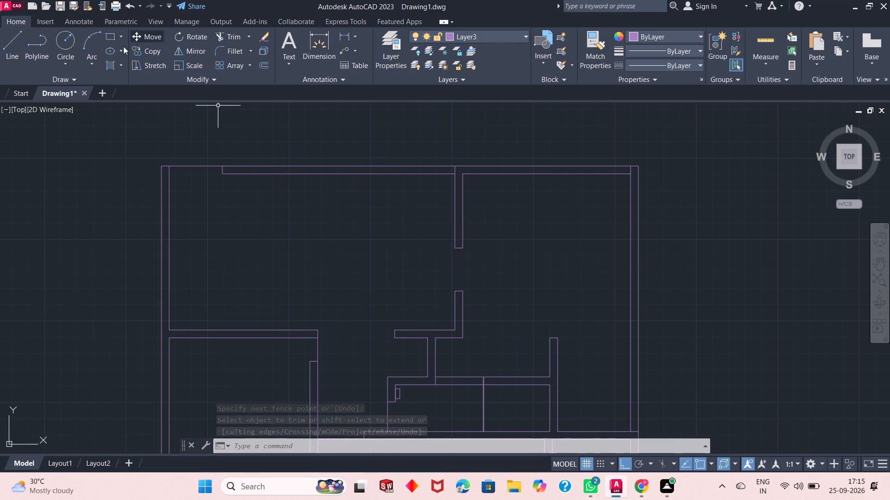
Draw a rectangle about 2'-6" by 11'-10" against the inner face of the upper-left room's left wall.
click(108, 37)
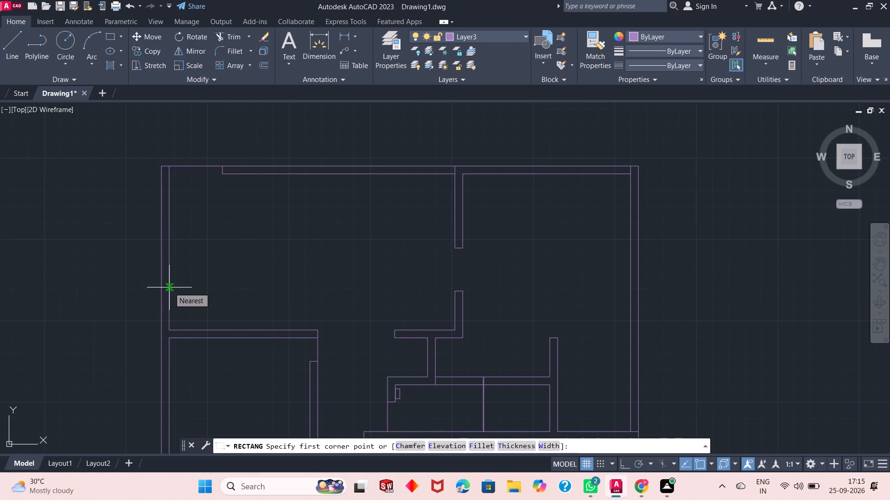
click(169, 285)
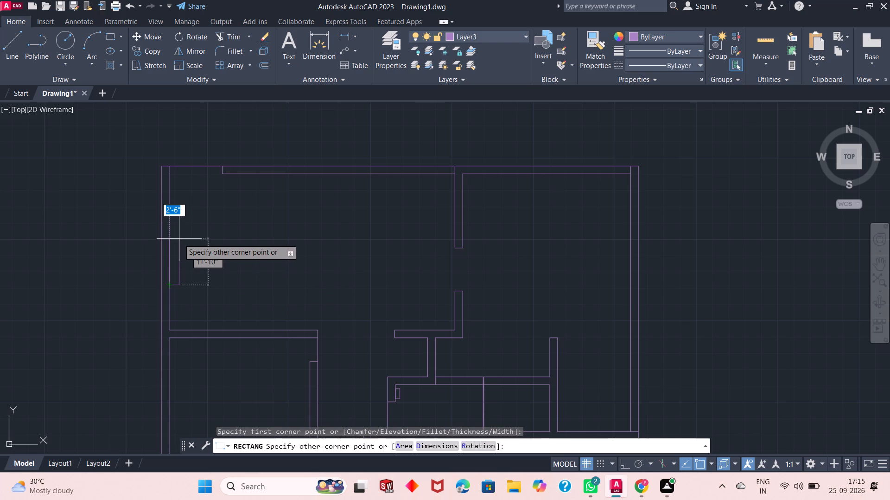
click(178, 237)
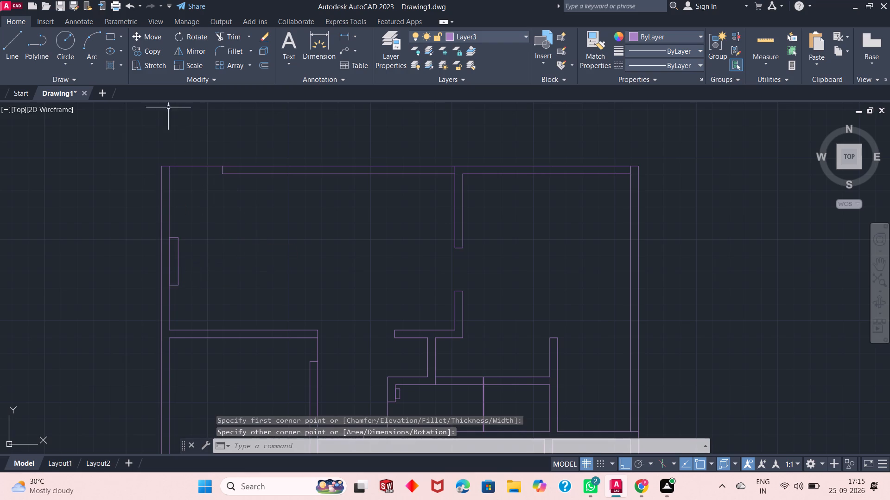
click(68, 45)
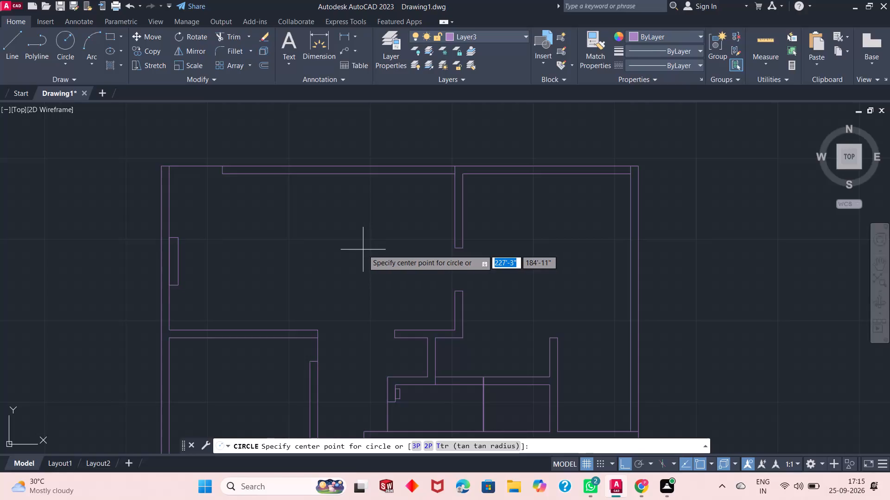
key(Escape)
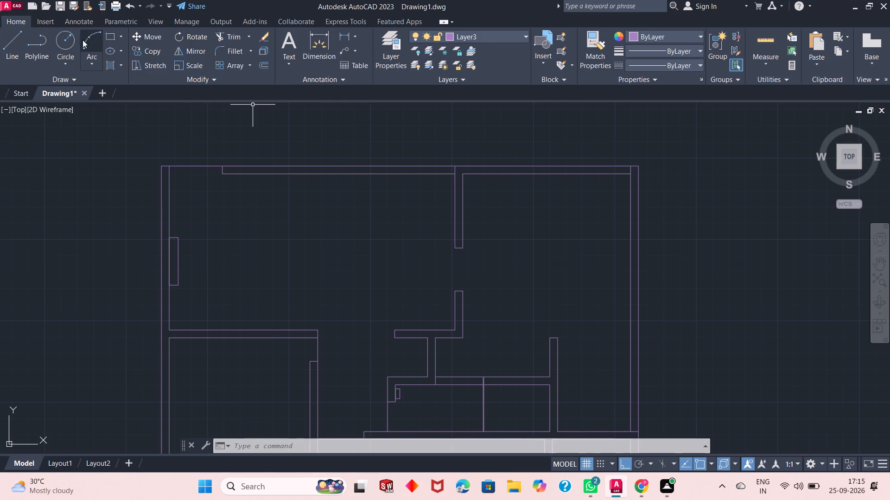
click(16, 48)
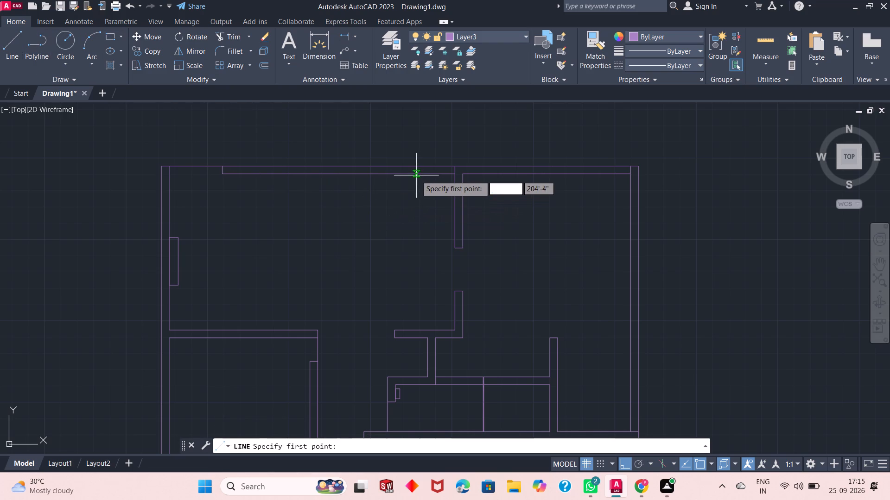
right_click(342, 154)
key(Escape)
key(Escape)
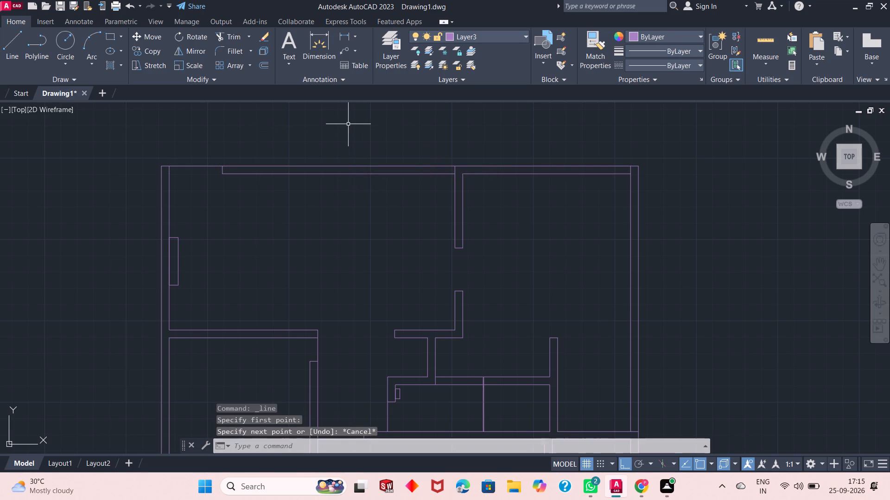
Offset the short cross line above the wall dividing the upper rooms leftward along the top wall, using a through point.
click(261, 66)
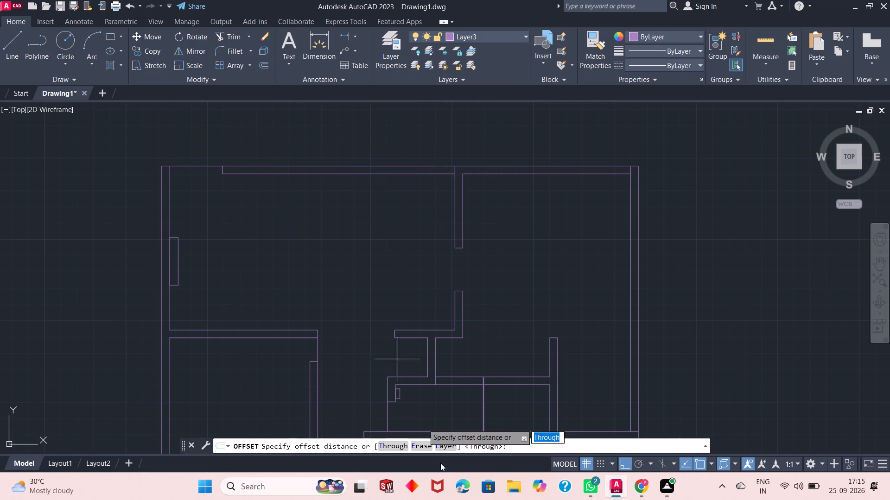
click(391, 446)
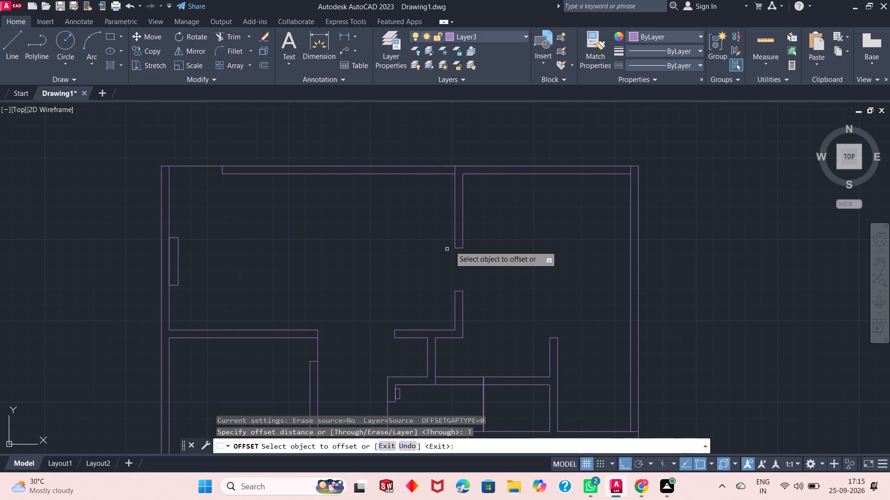
click(455, 171)
scroll(424, 171, down, 3)
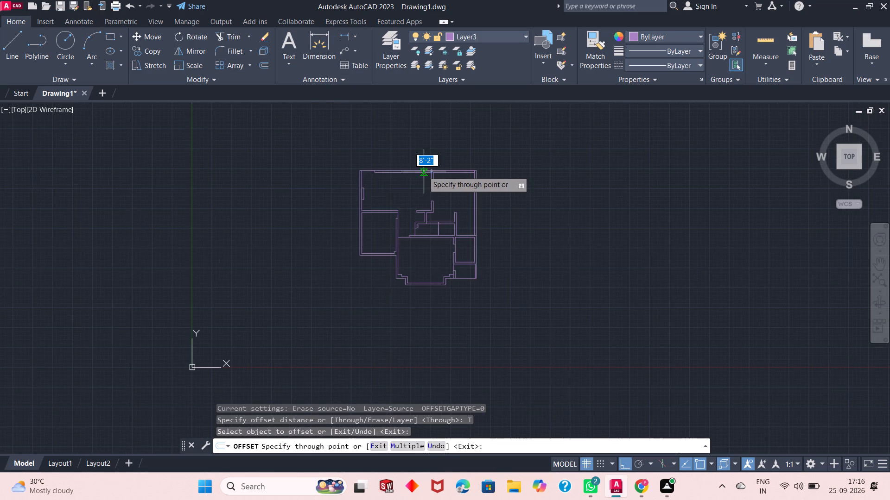
scroll(423, 171, up, 5)
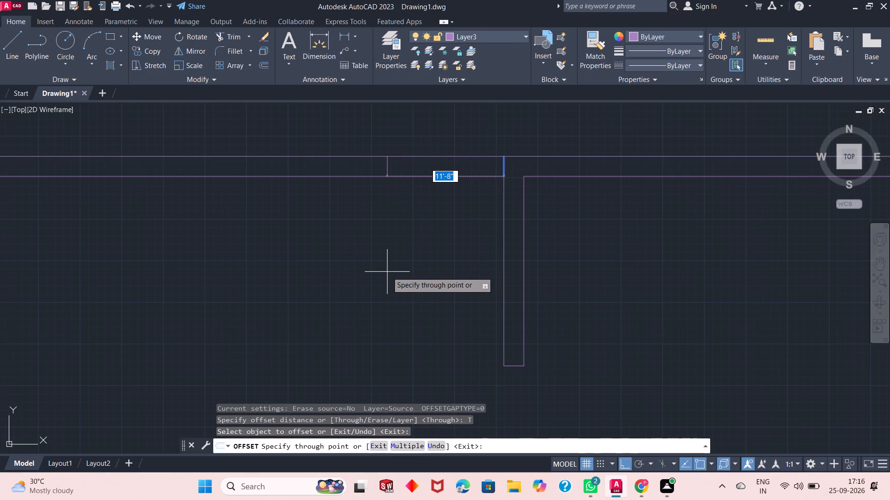
click(374, 275)
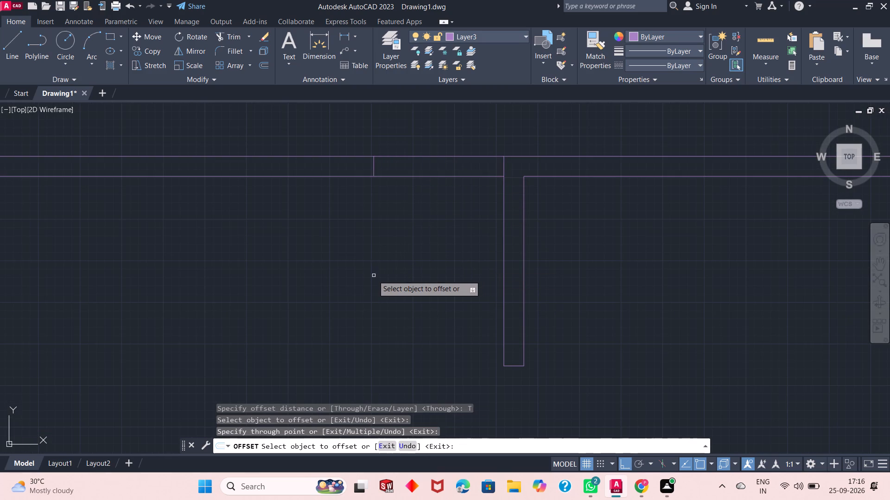
Offset the new short cross line in the top wall slightly further left through a nearby point.
scroll(375, 277, up, 2)
scroll(375, 277, down, 4)
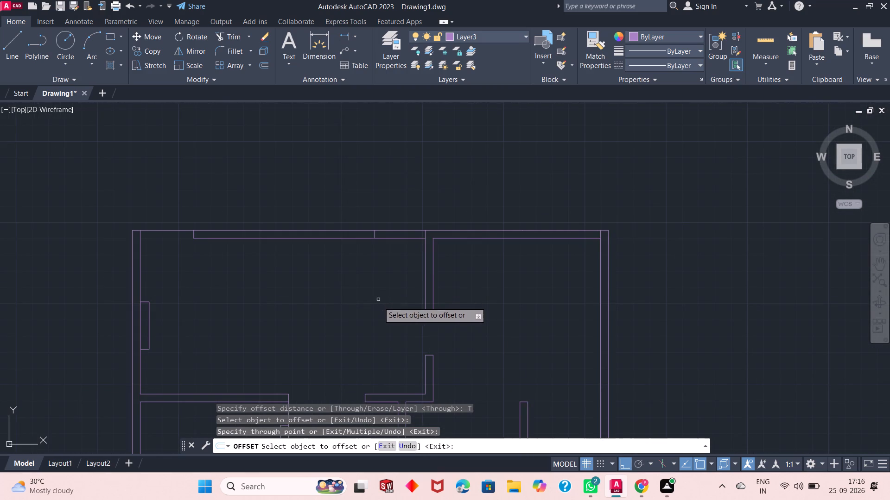
scroll(387, 342, up, 1)
scroll(379, 251, down, 1)
scroll(376, 313, up, 1)
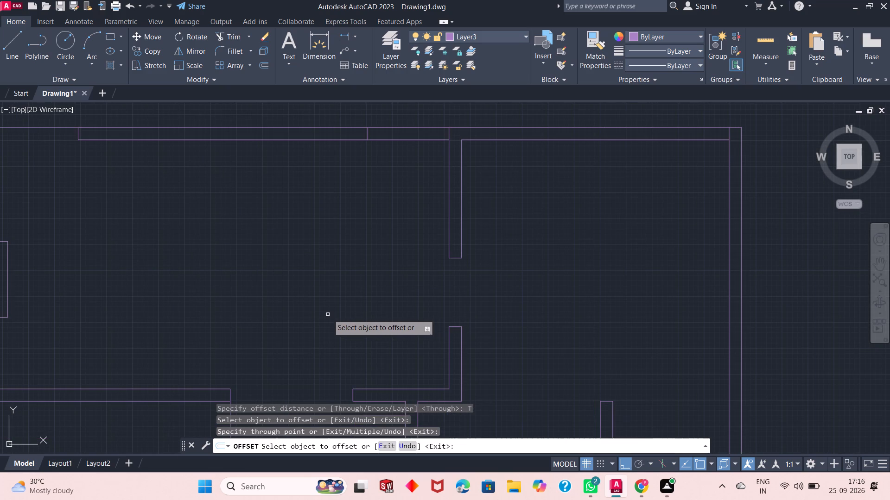
click(369, 134)
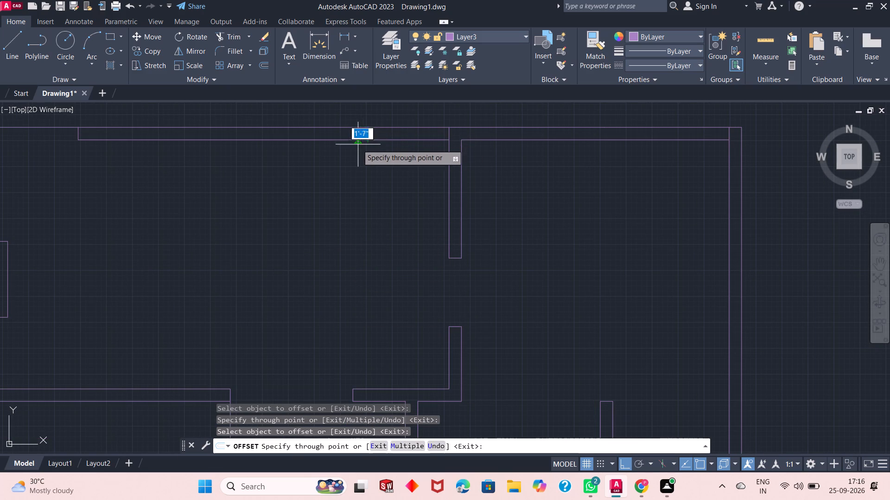
click(354, 147)
right_click(367, 148)
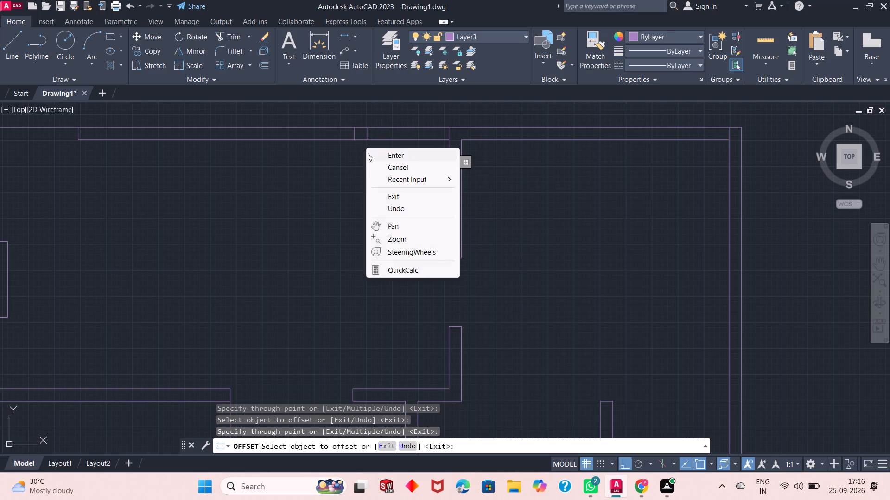
click(368, 153)
Erase the right-hand line of the two closely spaced cross lines in the top wall.
click(366, 134)
right_click(310, 181)
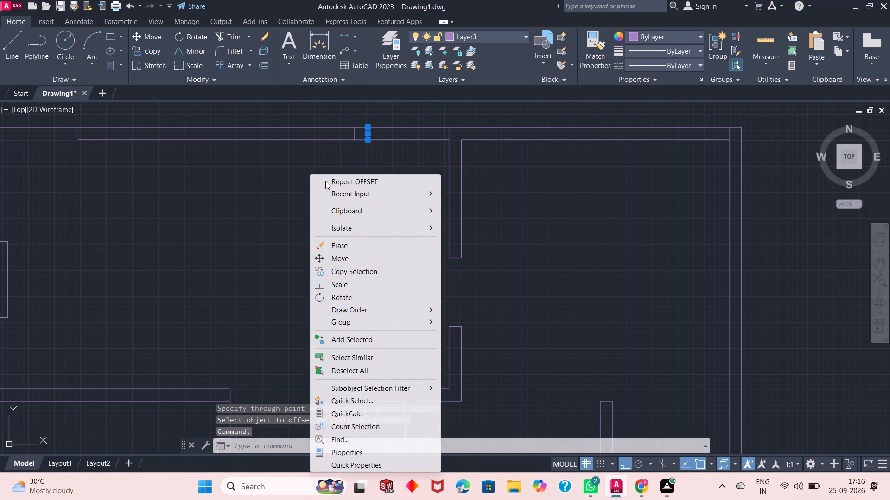
click(348, 241)
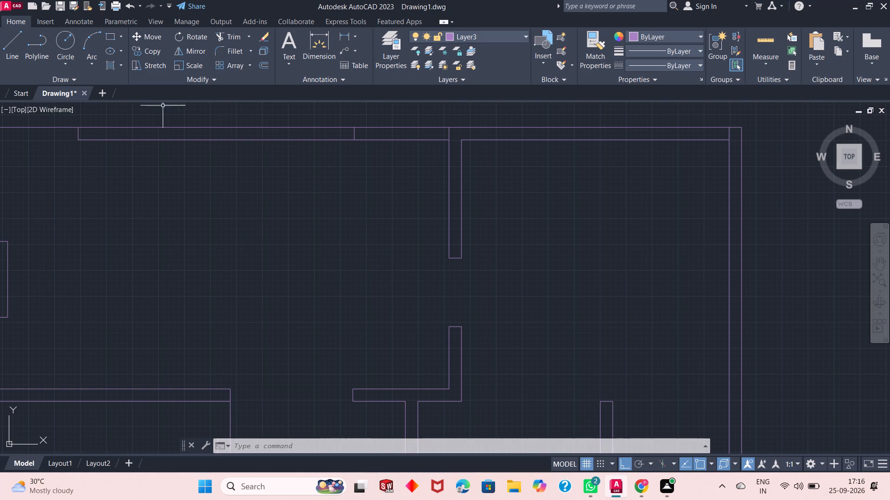
Offset the remaining short cross line left of the dividing wall further left, using a through point.
click(265, 63)
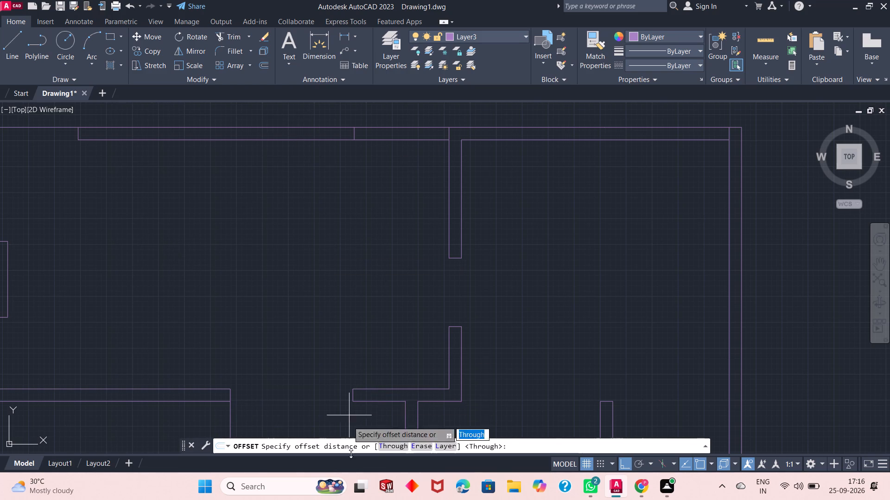
click(389, 444)
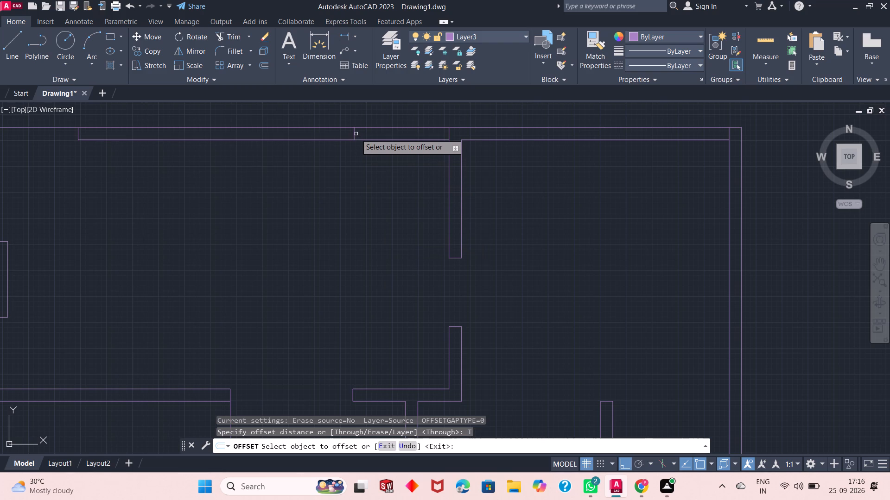
click(356, 134)
click(354, 134)
click(333, 144)
right_click(333, 144)
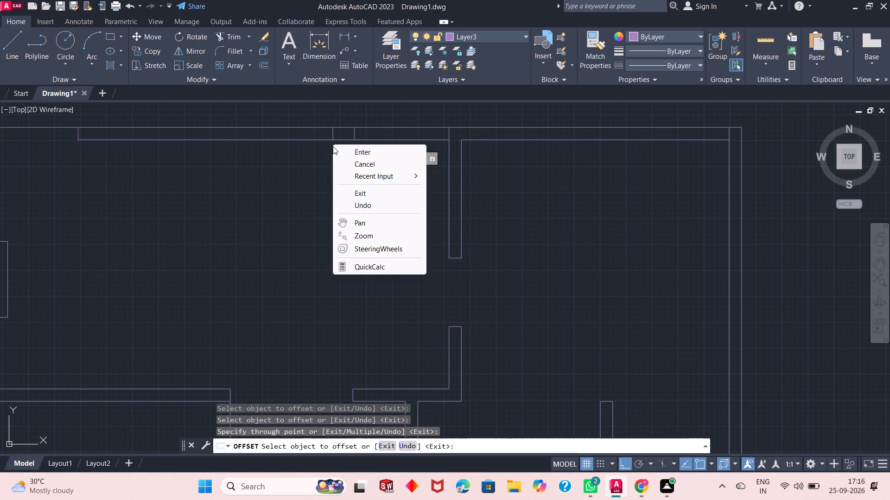
click(339, 152)
Erase the right-hand line of the new pair of cross lines in the top wall.
click(352, 135)
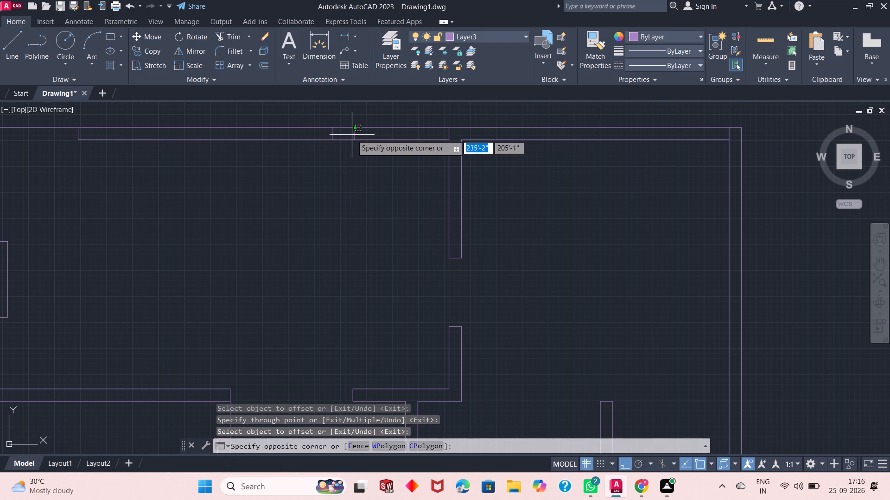
click(356, 135)
click(356, 135)
click(355, 135)
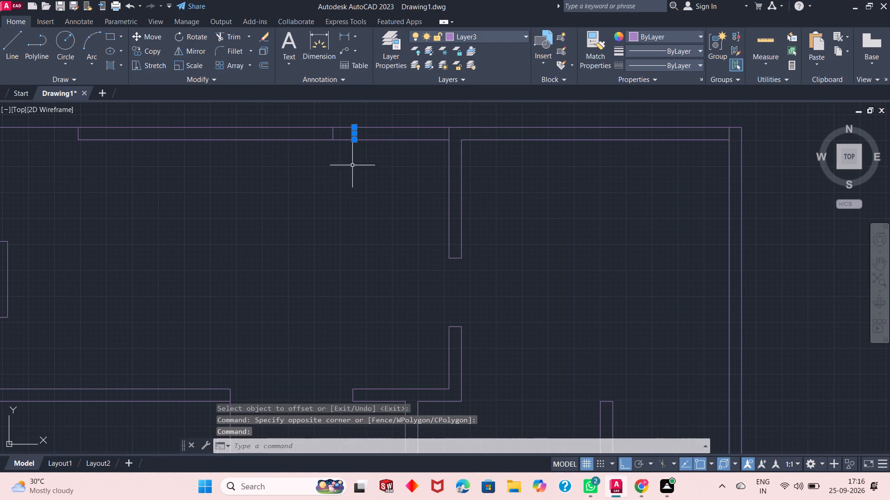
right_click(351, 177)
click(382, 244)
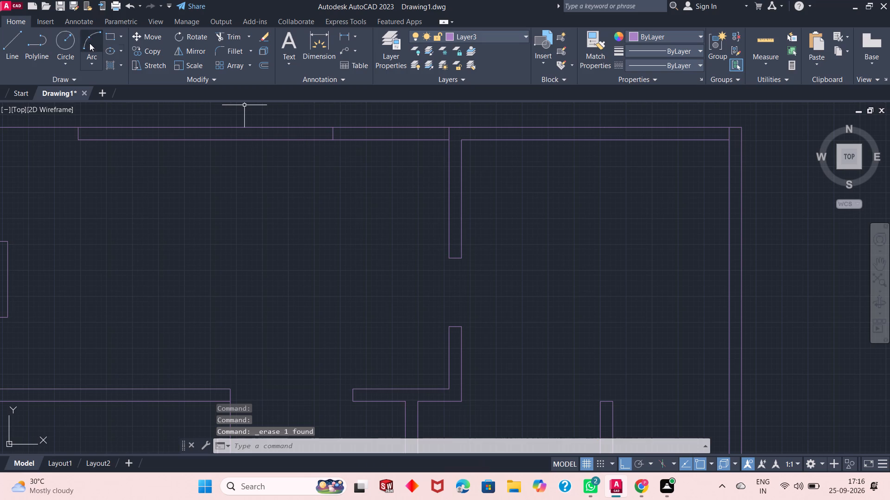
Draw a three-sided projection 2' deep and 4' wide below the top wall, starting leftward from the lower end of the remaining cross line.
click(13, 45)
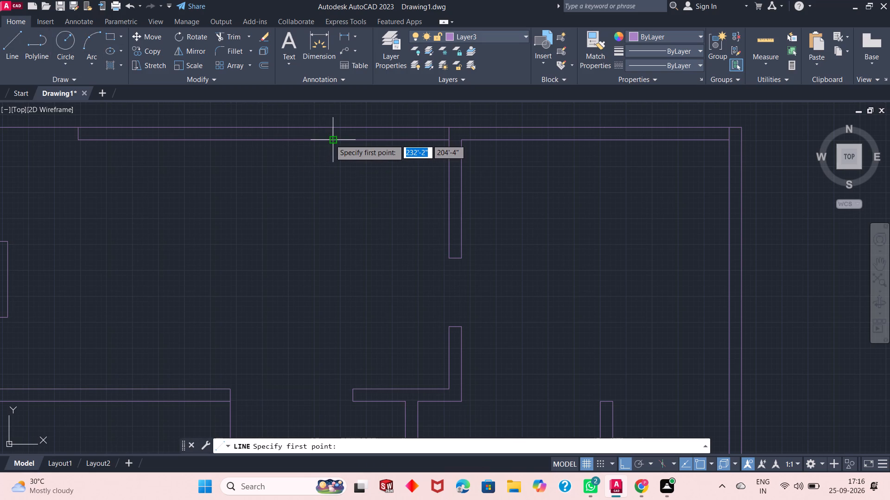
click(330, 140)
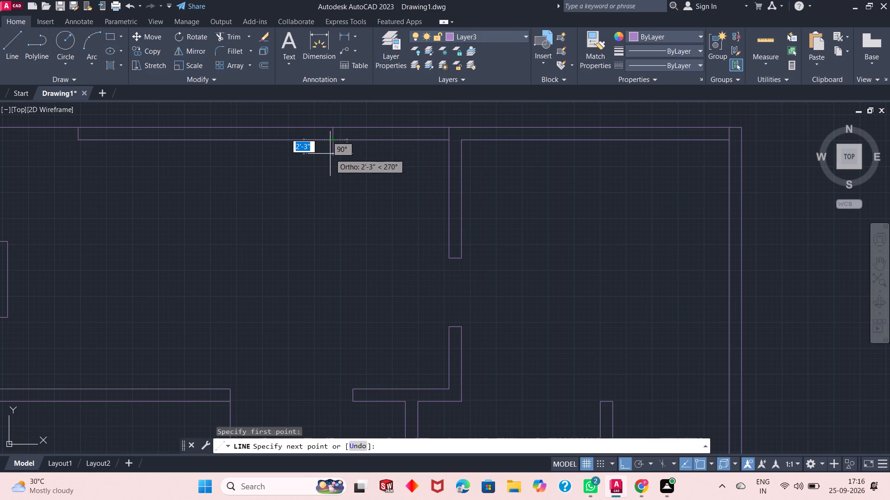
text(2')
key(Return)
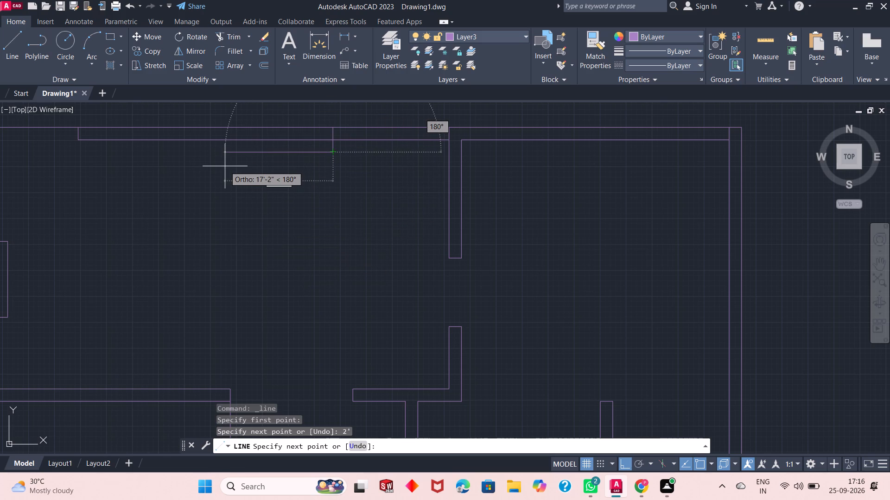
text(4')
key(Return)
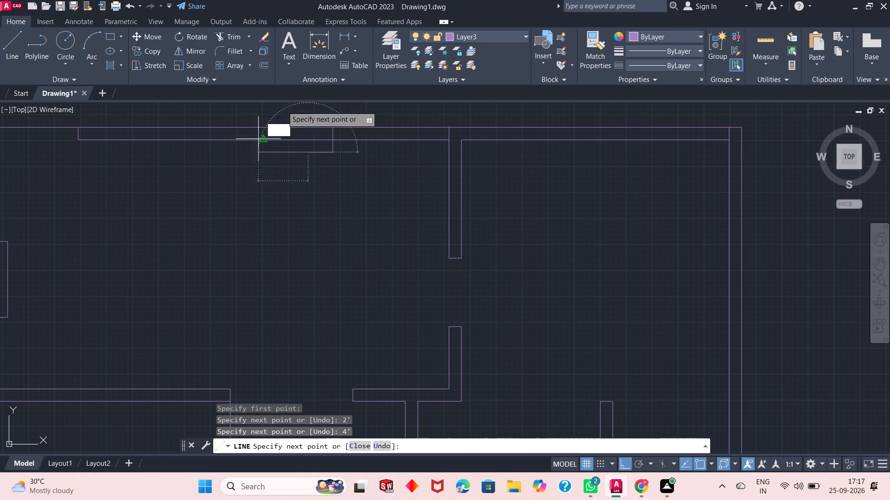
click(309, 139)
right_click(309, 139)
click(321, 147)
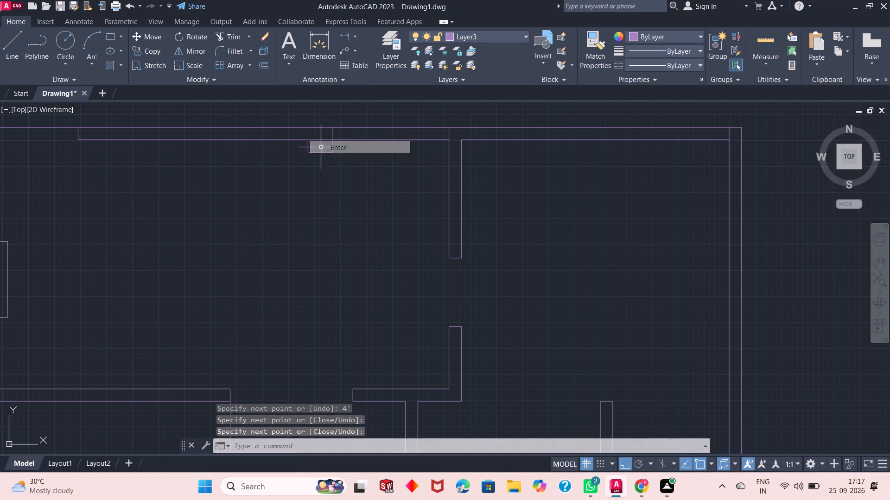
Trim away the inner wall line between the two sides of the new projection on the top wall.
click(229, 40)
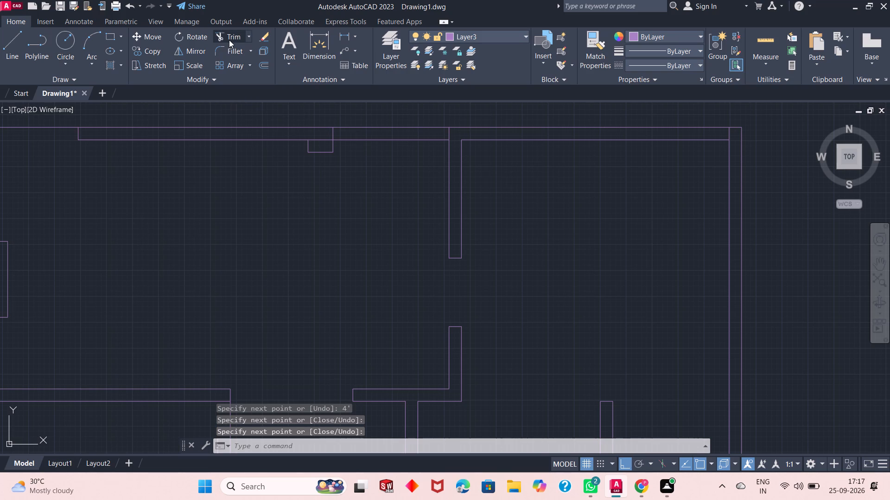
click(321, 141)
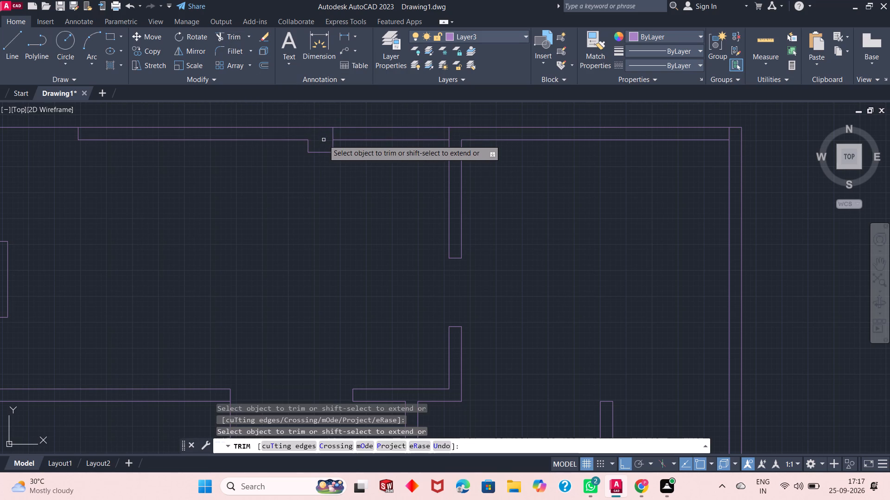
right_click(231, 175)
click(278, 180)
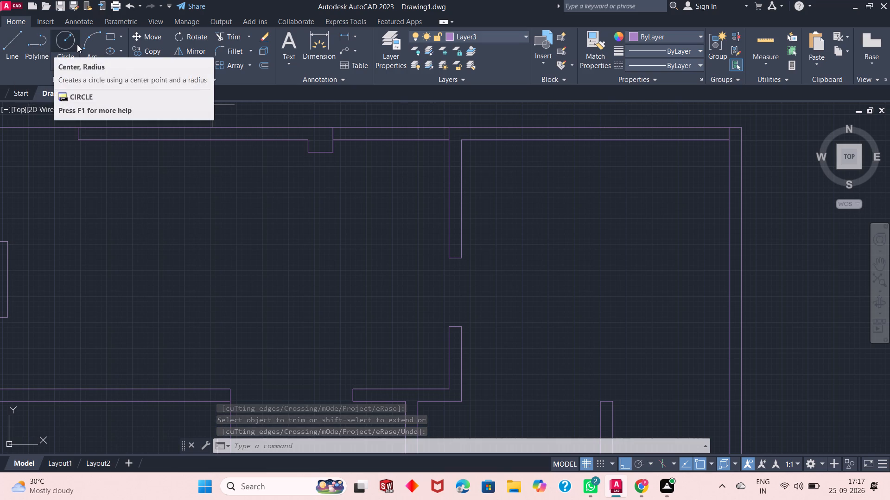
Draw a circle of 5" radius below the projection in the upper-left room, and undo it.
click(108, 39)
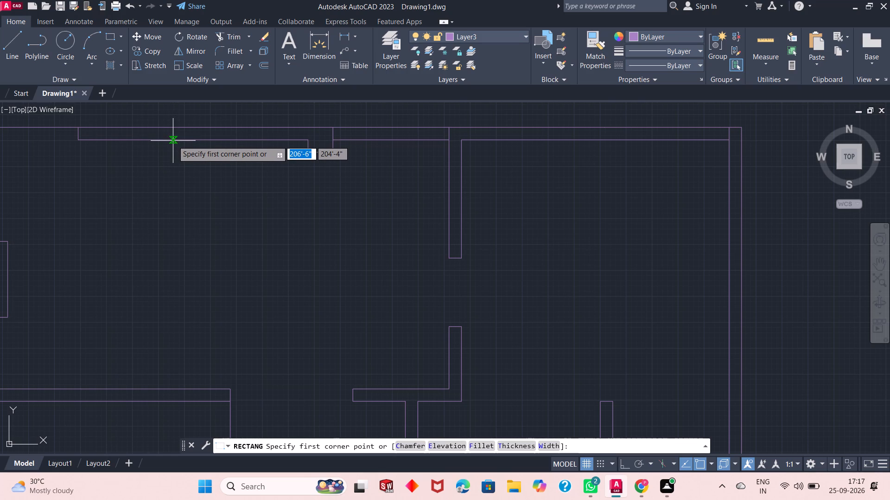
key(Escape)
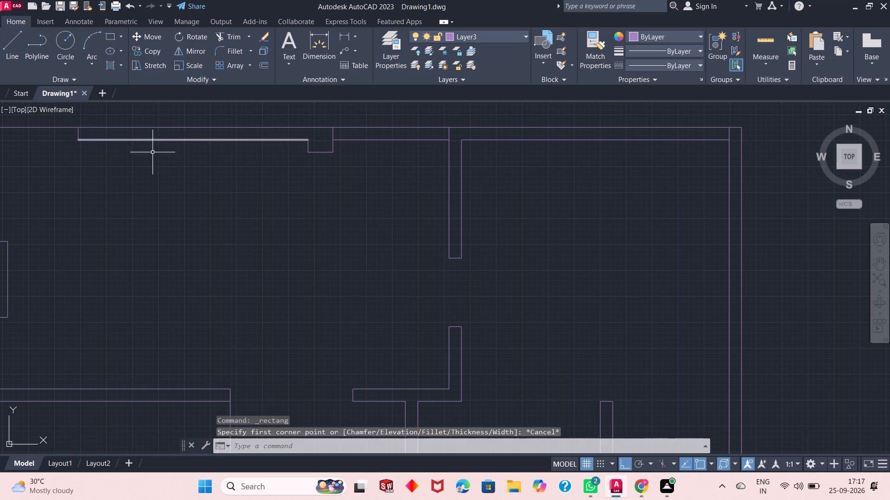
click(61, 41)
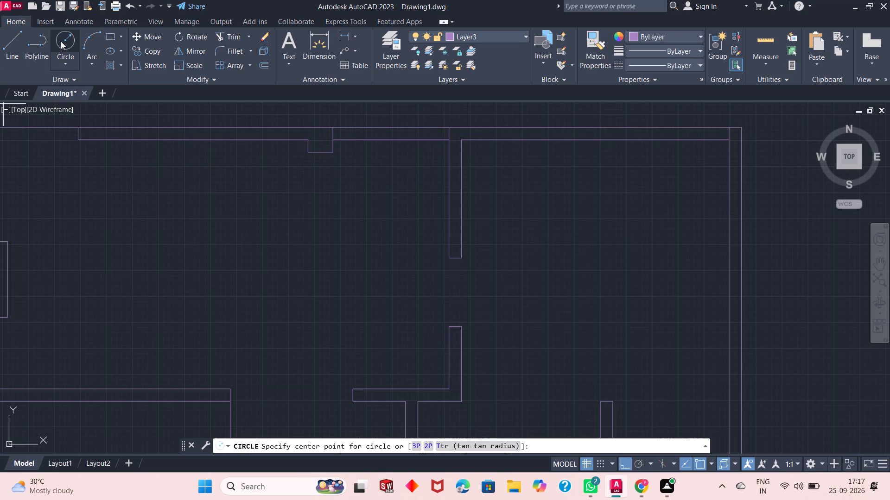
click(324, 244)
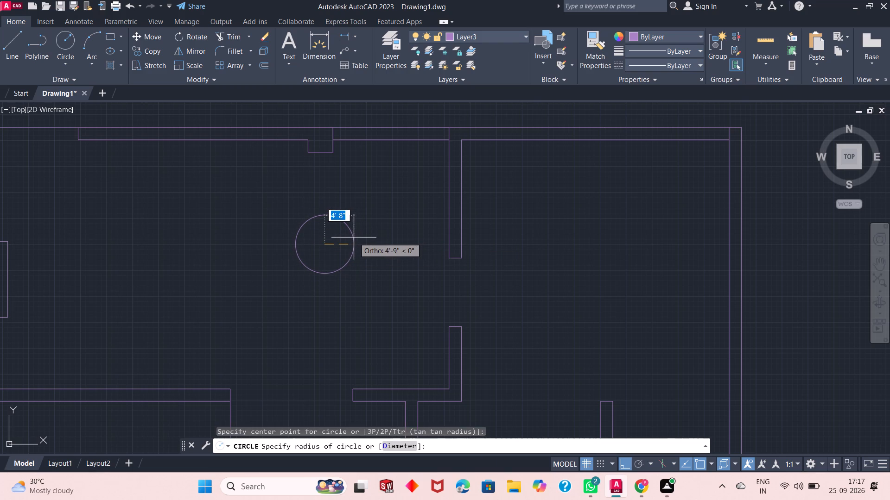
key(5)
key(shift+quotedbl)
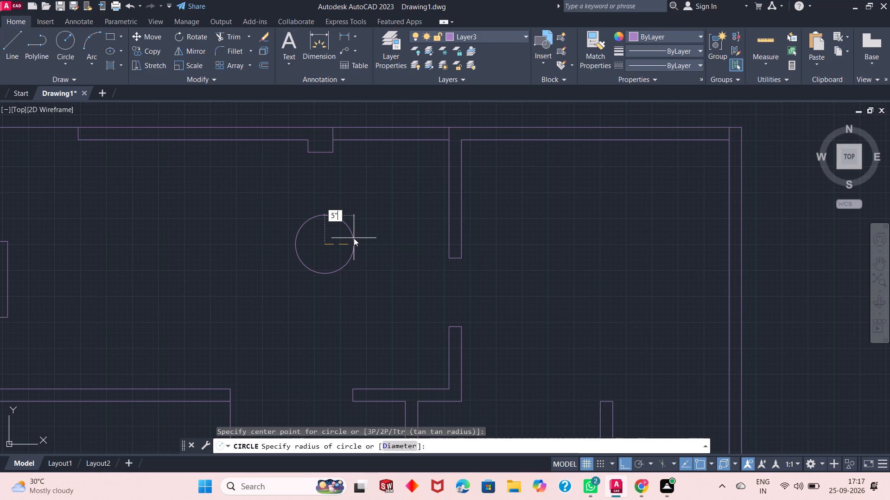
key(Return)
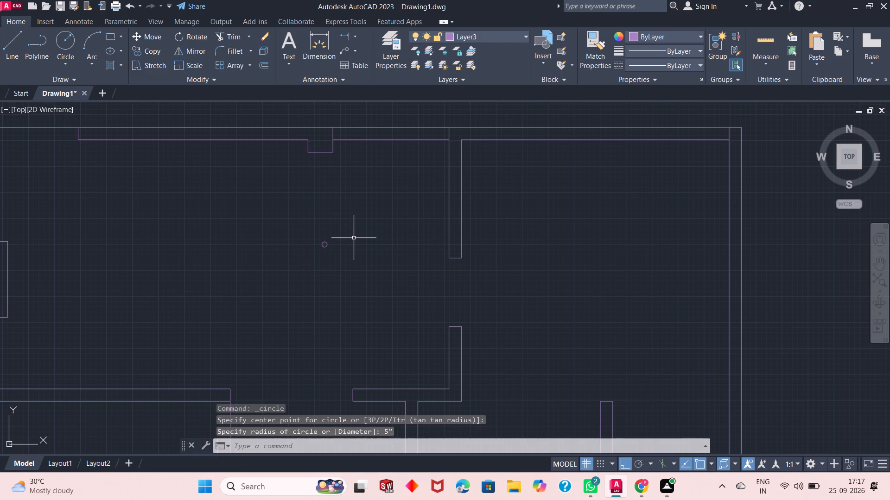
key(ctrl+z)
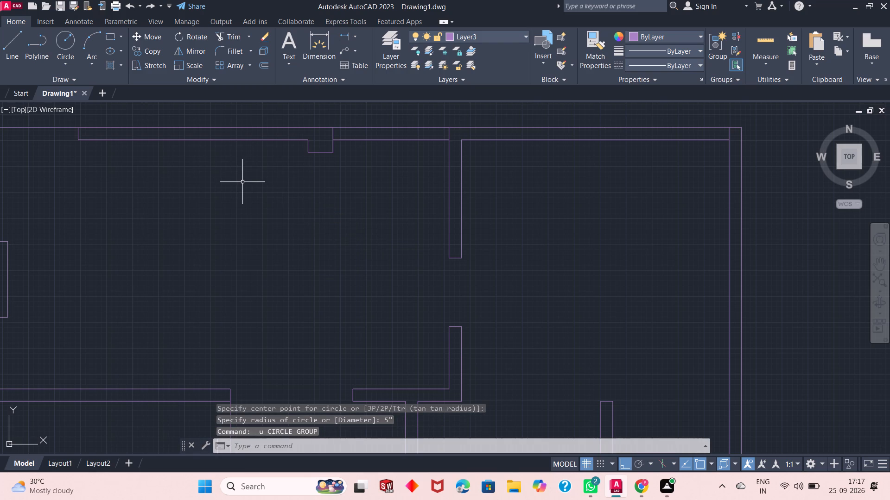
Draw a circle of 5' radius in the upper-left room, below the top wall's projection.
text(c)
key(space)
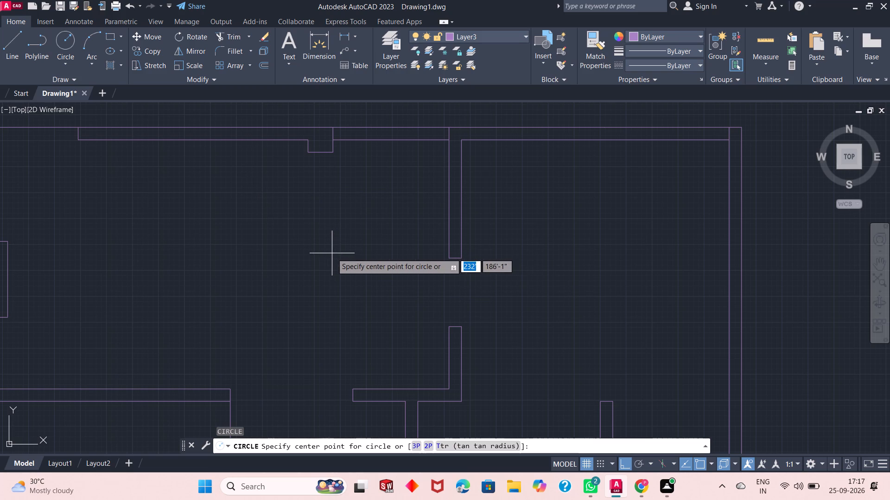
click(332, 253)
text(5')
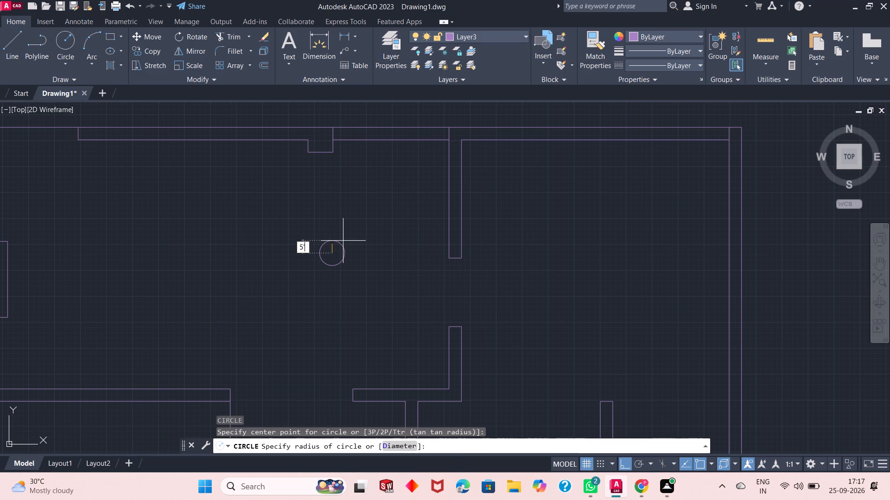
key(Return)
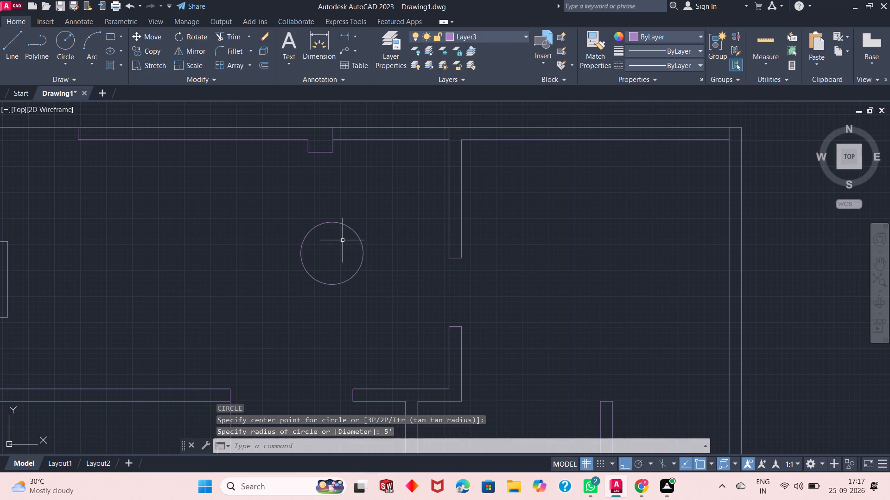
Draw a second circle of 5' radius in the left part of the same room, near the left wall's fixture.
key(space)
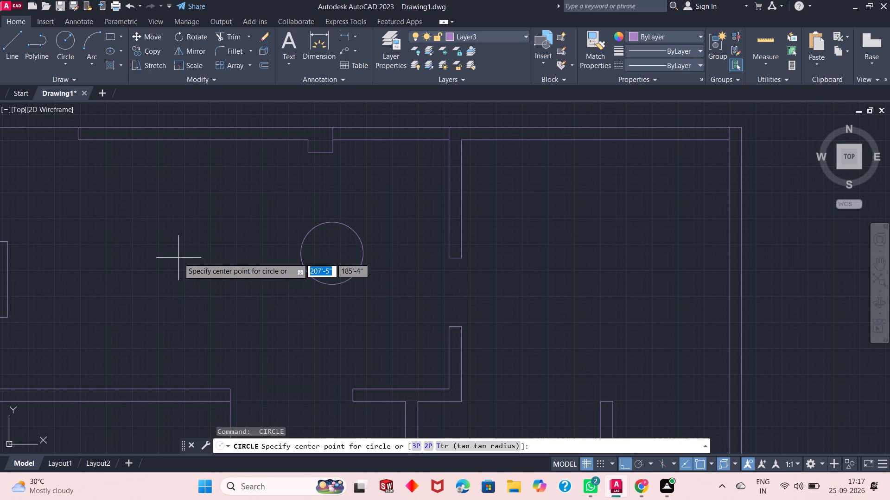
click(123, 263)
text(5')
key(Return)
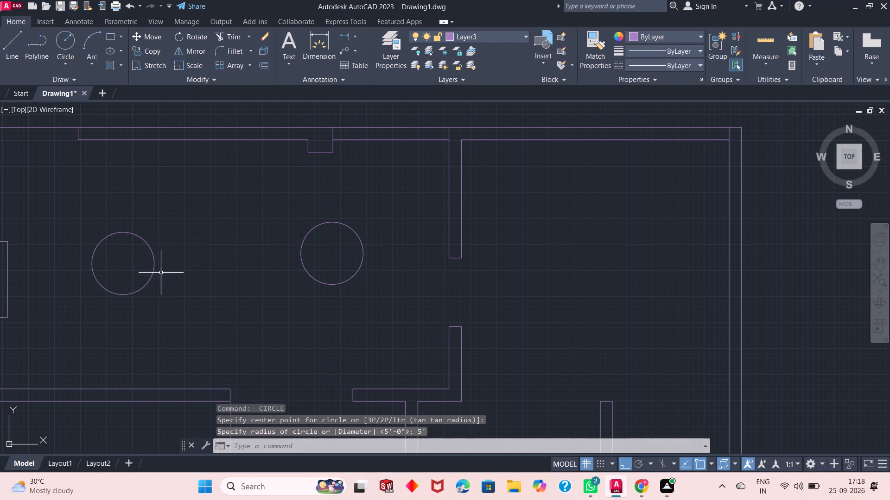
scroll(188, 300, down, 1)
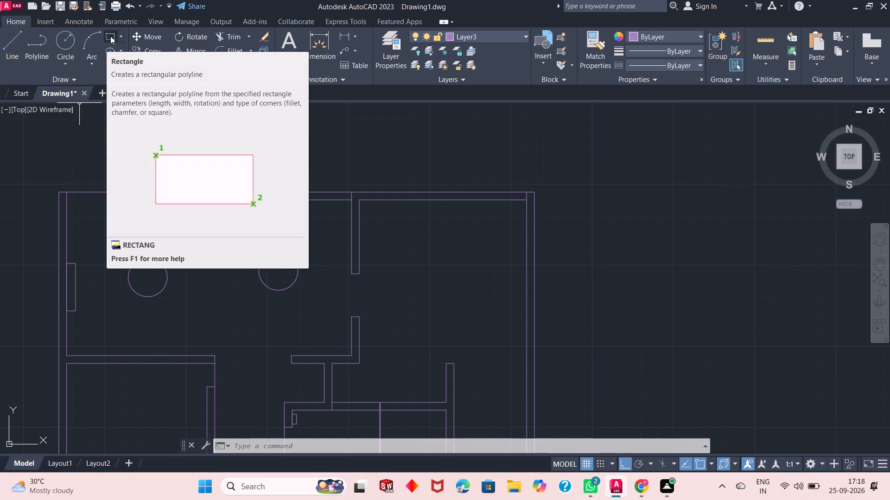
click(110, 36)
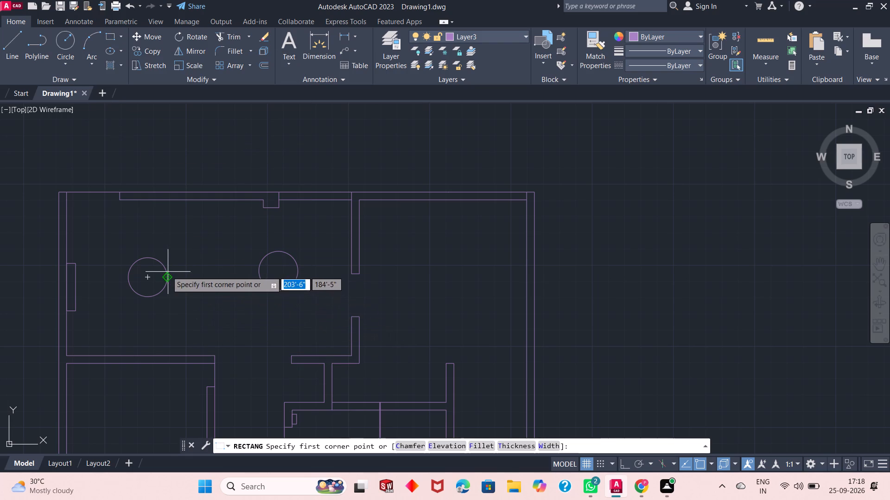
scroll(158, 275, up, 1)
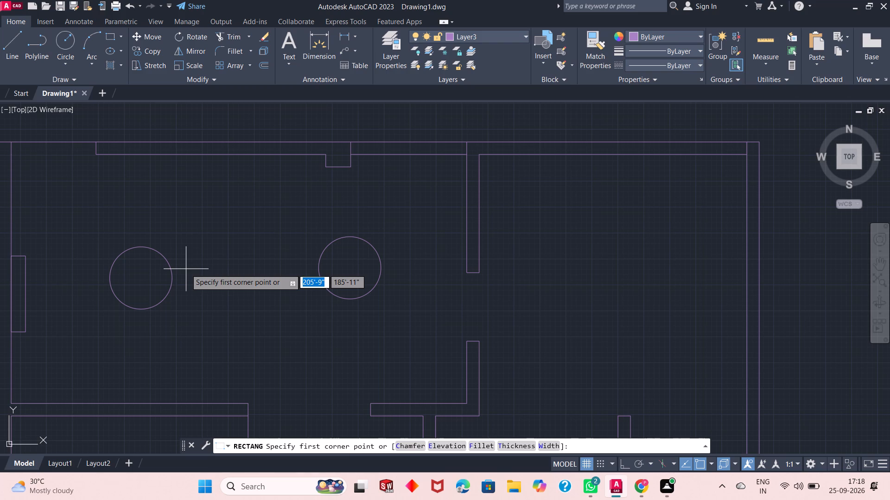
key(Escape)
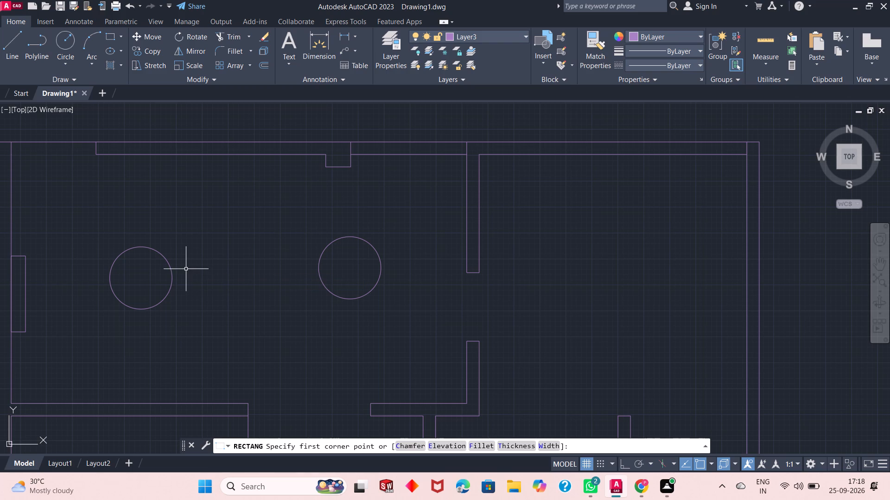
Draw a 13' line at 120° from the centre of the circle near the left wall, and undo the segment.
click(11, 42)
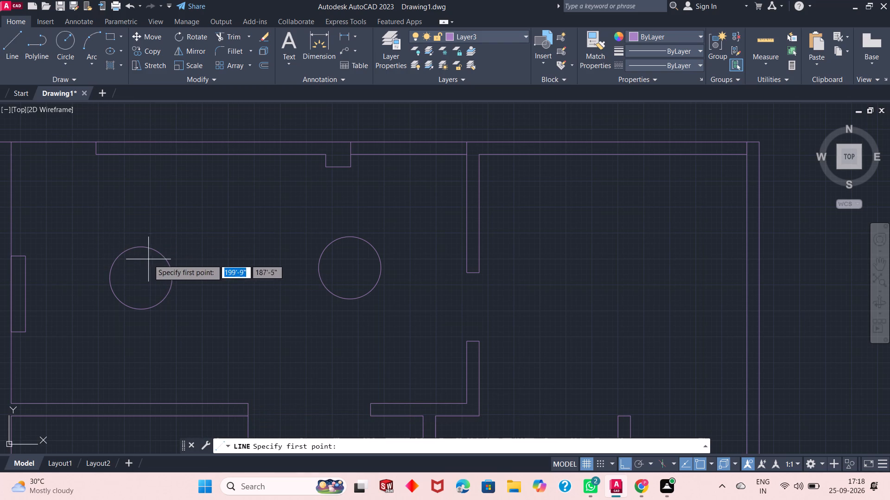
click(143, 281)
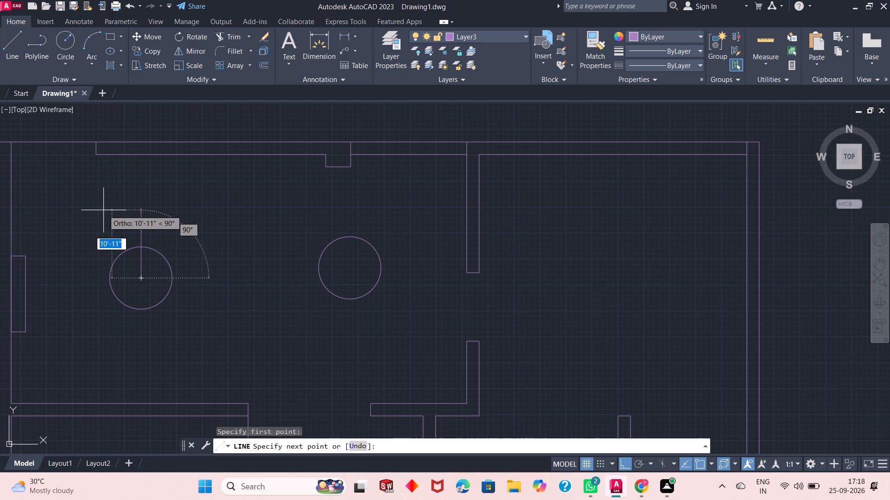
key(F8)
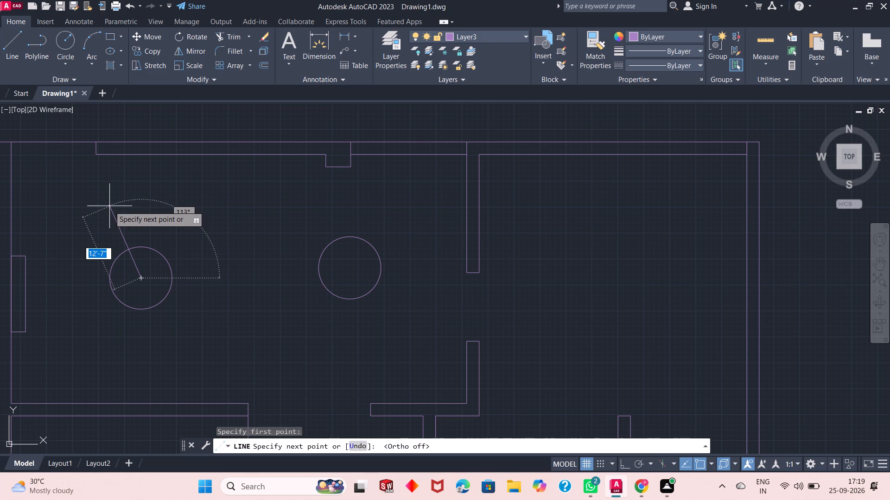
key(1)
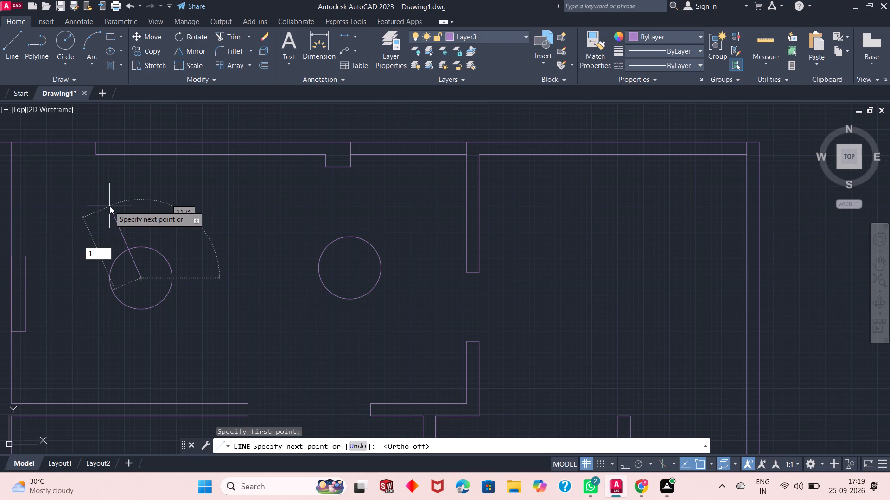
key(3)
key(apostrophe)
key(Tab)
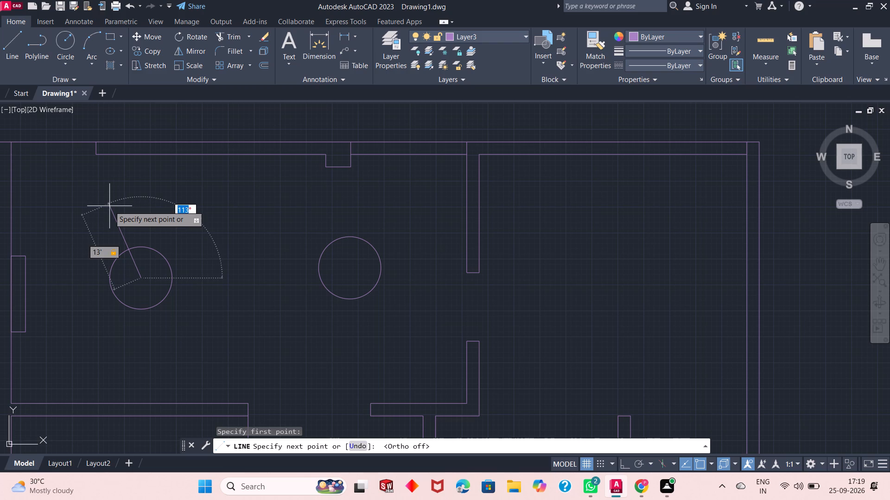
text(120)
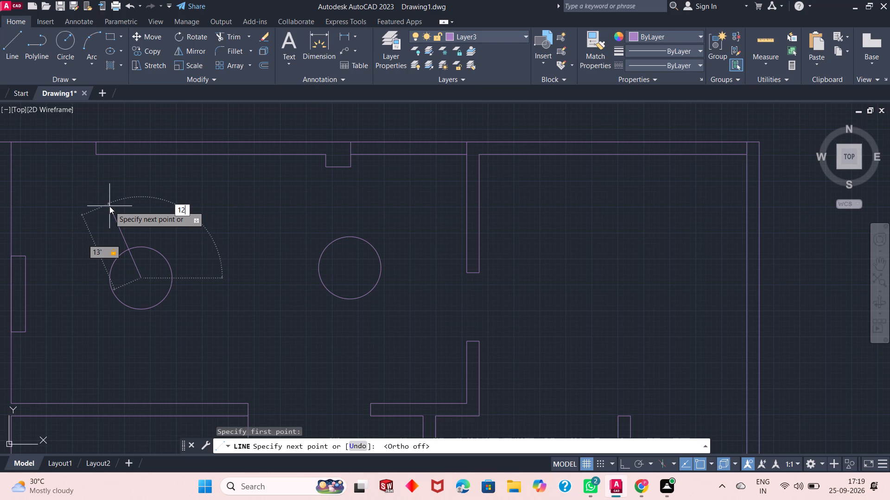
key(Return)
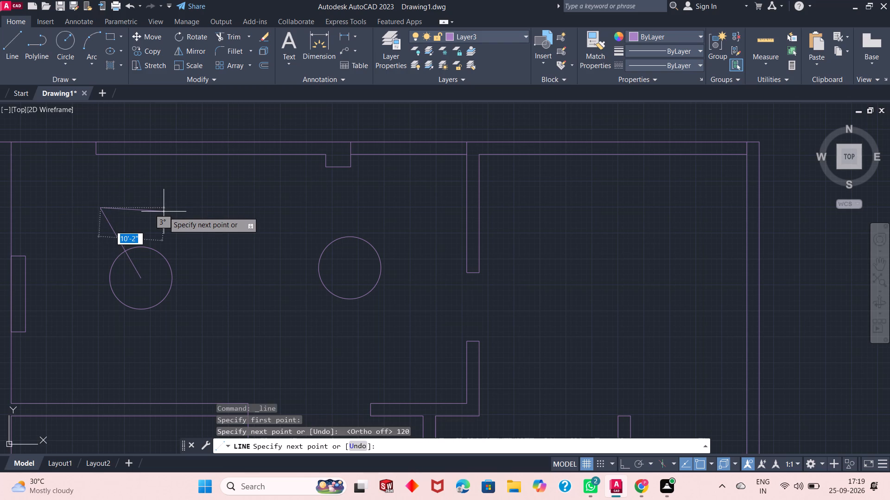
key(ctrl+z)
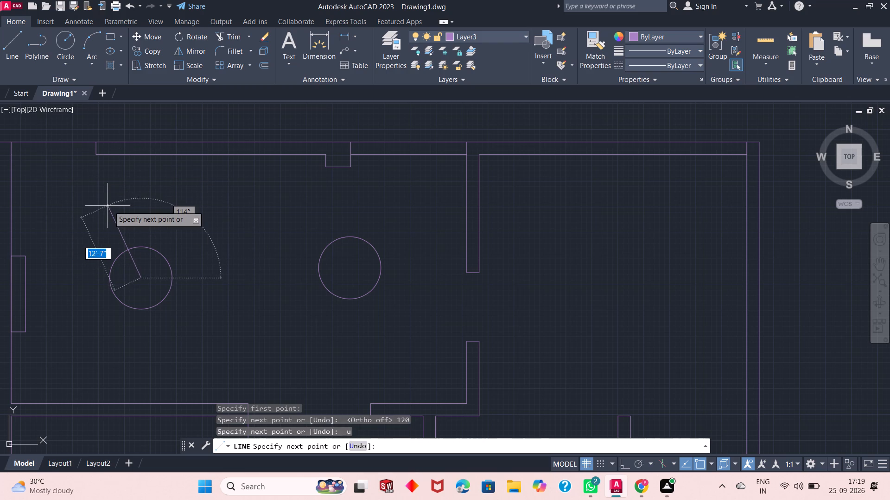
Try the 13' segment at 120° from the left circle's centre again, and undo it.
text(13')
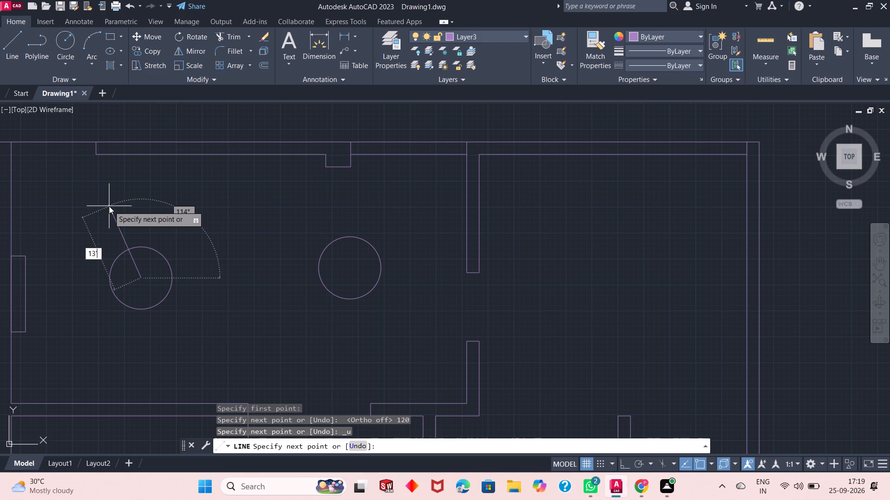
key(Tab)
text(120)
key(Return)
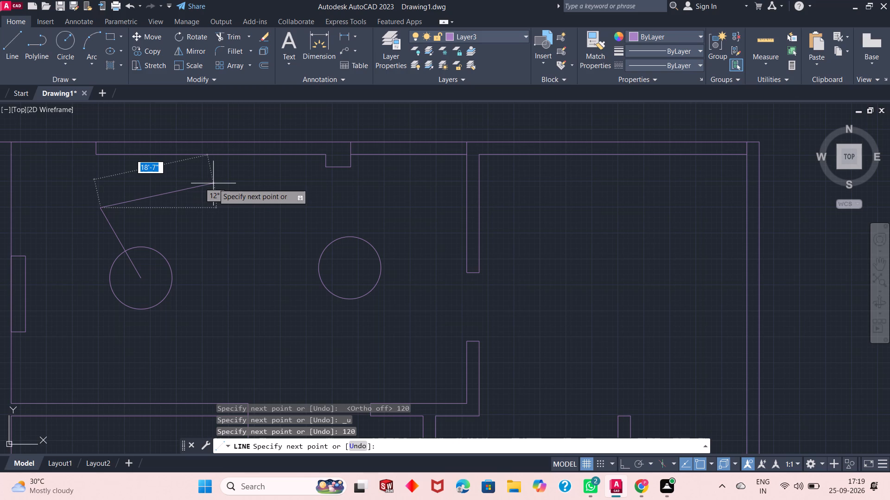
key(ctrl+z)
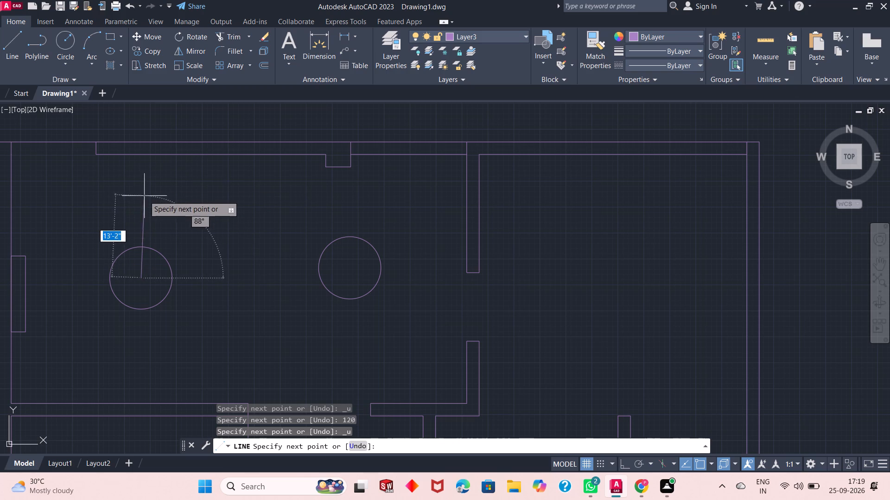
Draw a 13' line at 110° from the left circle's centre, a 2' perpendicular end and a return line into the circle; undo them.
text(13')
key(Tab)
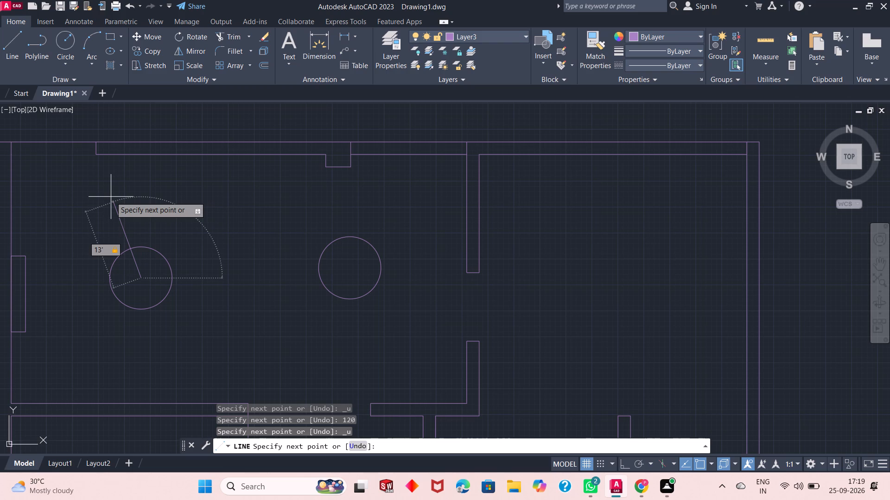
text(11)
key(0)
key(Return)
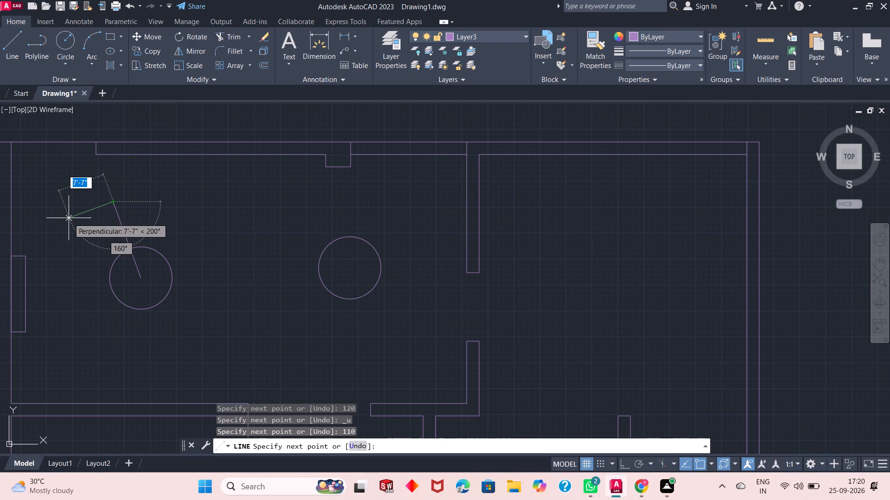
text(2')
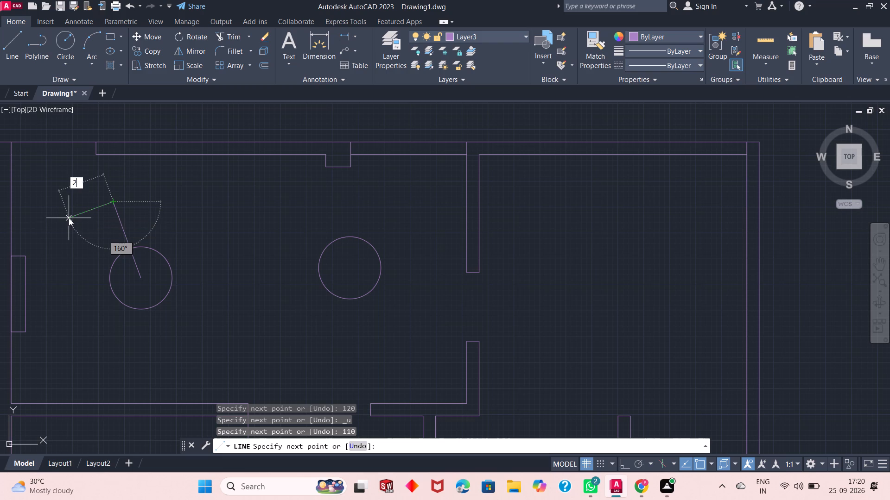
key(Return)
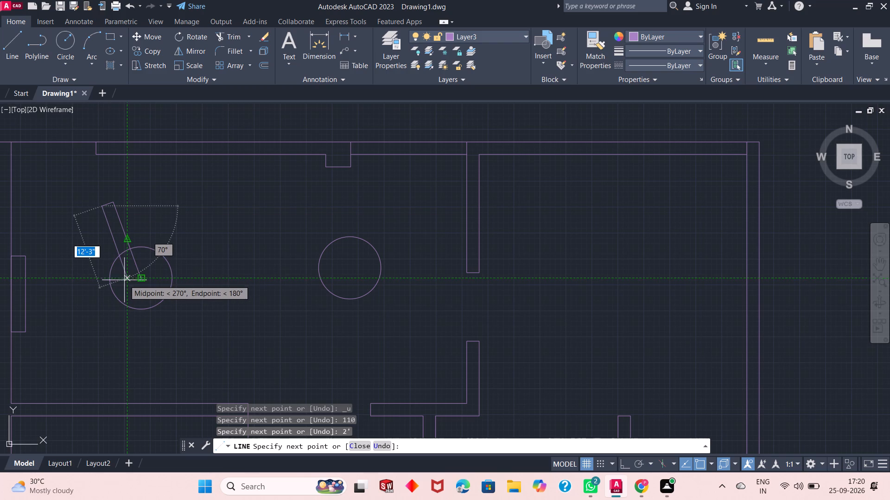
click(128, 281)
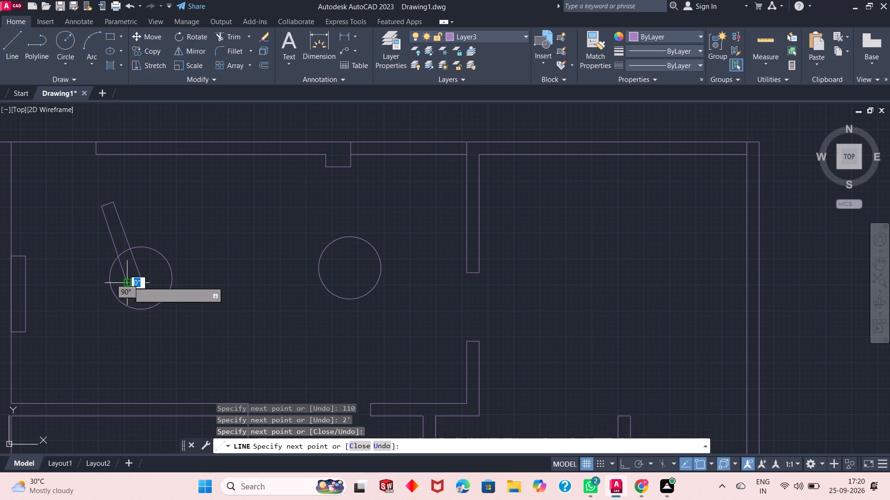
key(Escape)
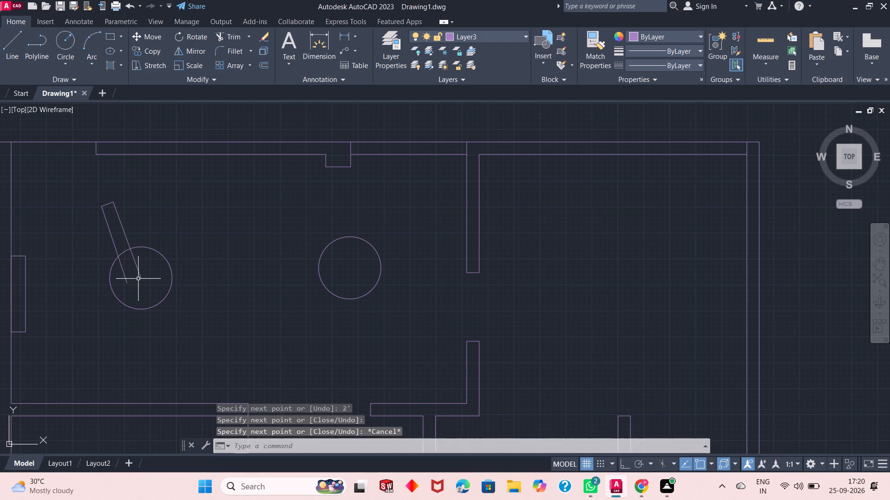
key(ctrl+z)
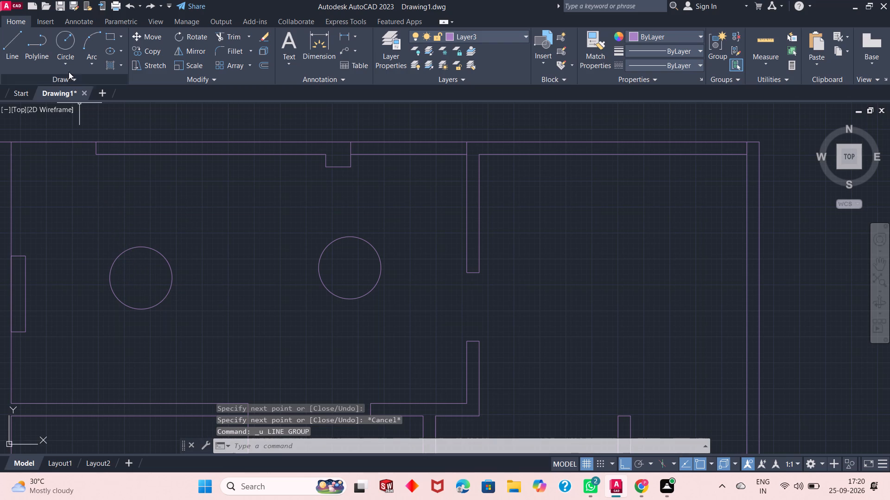
Draw a 13' line at 110° from the centre of the circle near the left wall, with ortho off.
click(3, 48)
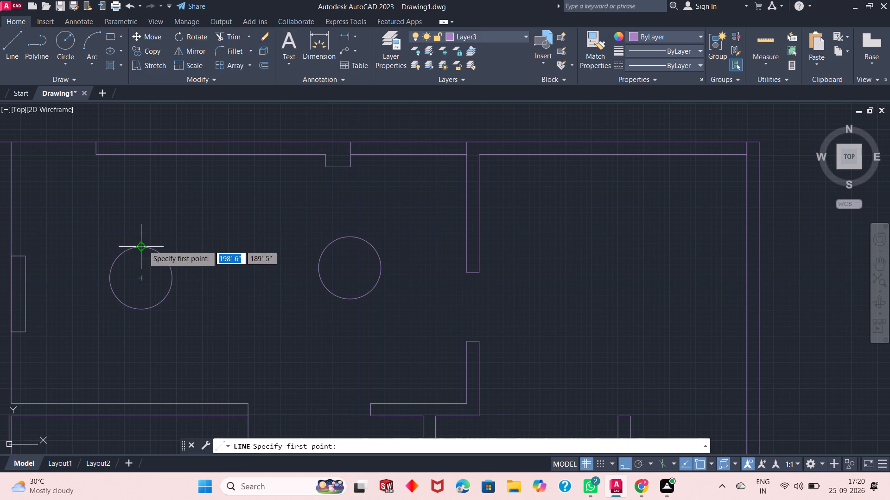
click(141, 278)
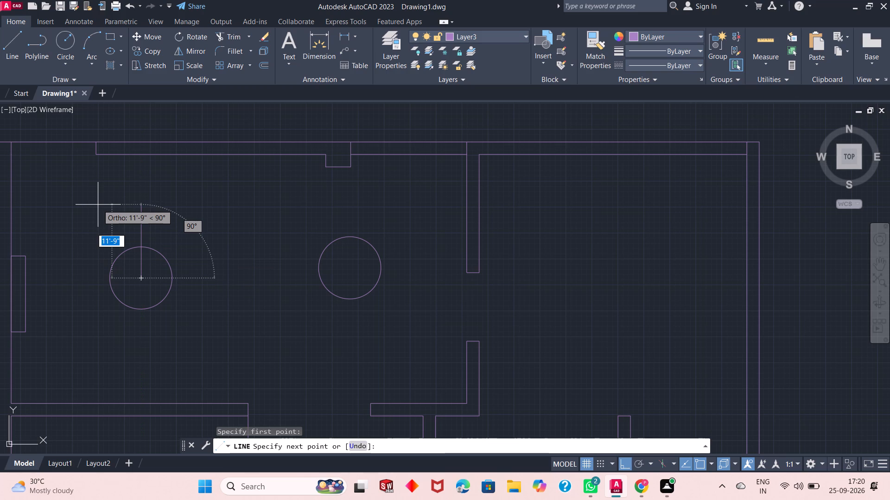
key(F8)
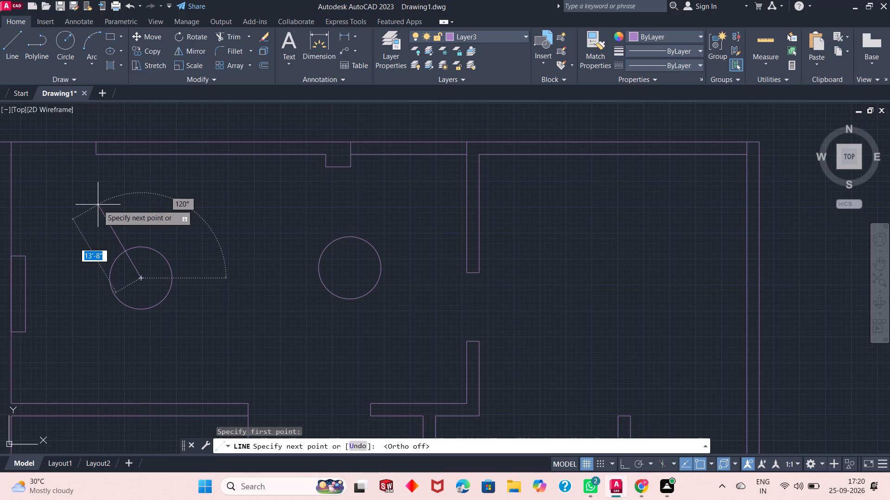
text(13)
key(apostrophe)
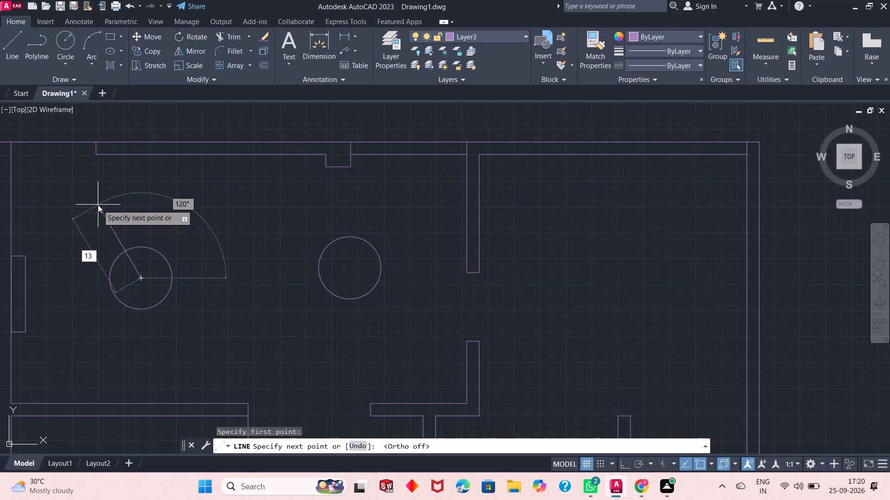
key(Tab)
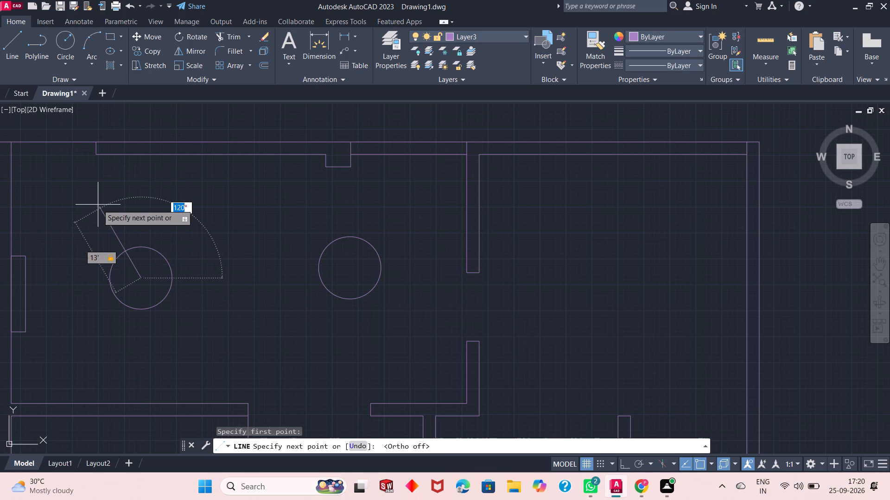
text(110)
key(Return)
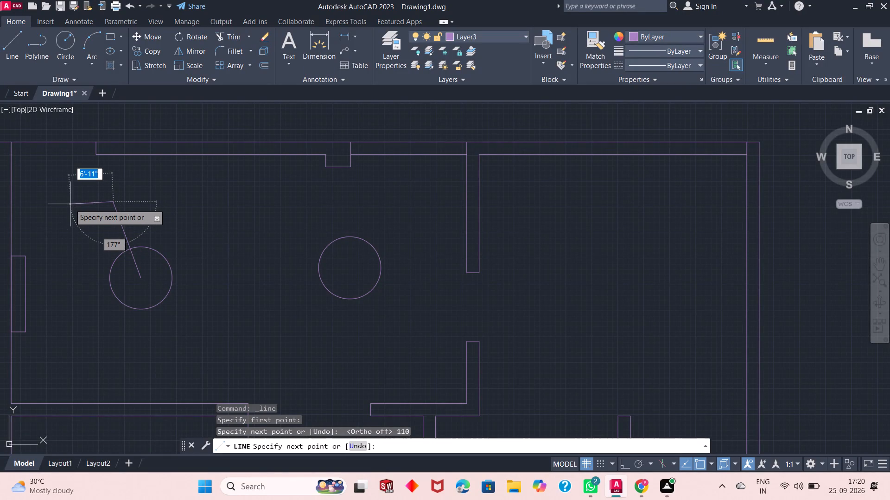
With polar tracking on, add a 2' perpendicular end line and a parallel return line about 13'-7" long ending inside the circle.
key(F8)
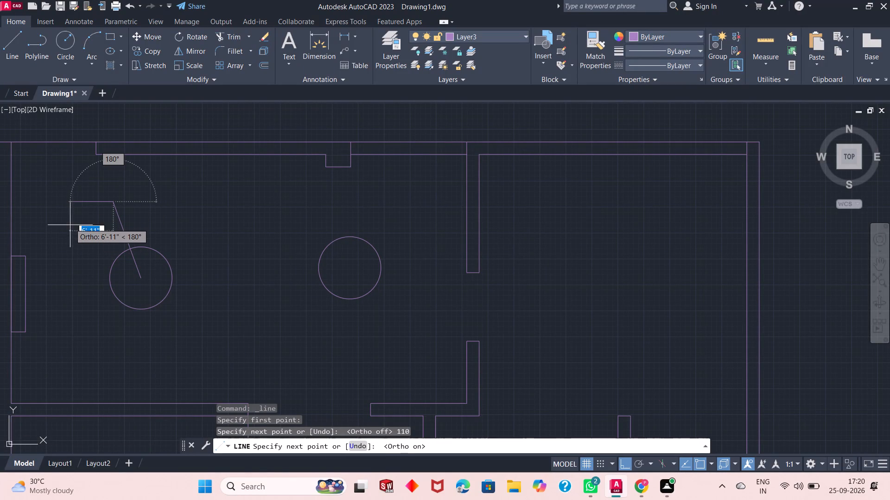
key(F8)
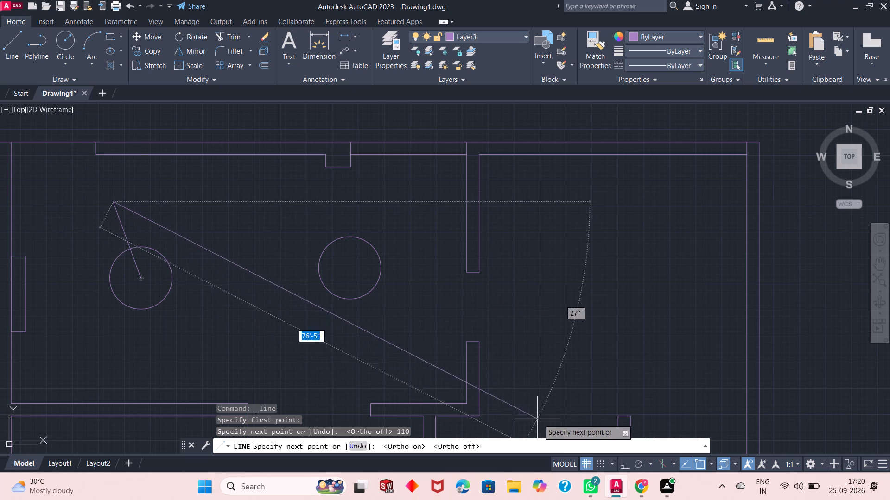
click(639, 465)
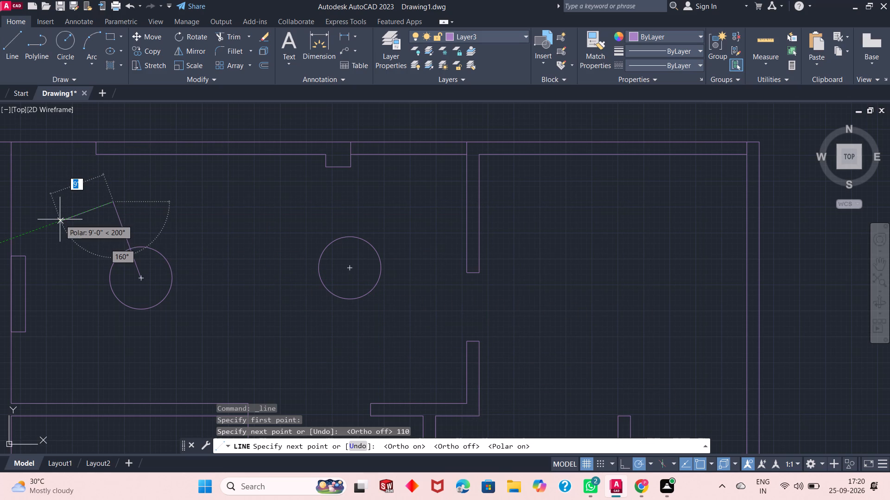
key(2)
key(apostrophe)
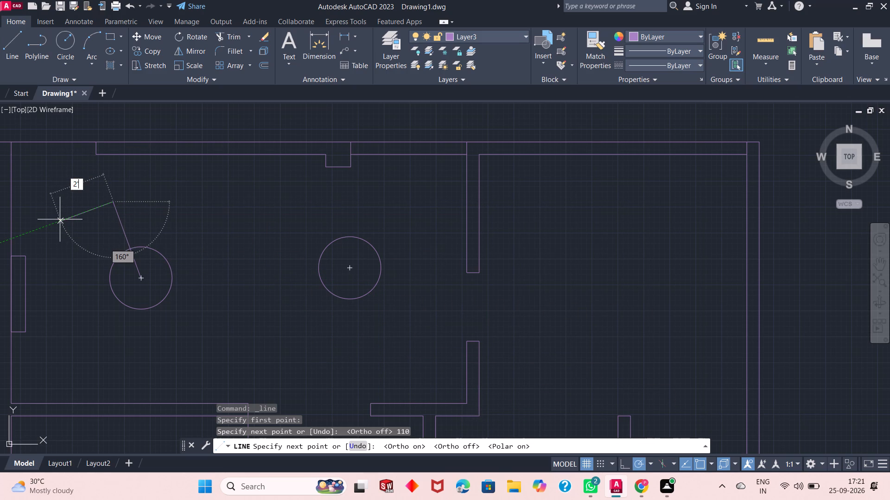
key(Return)
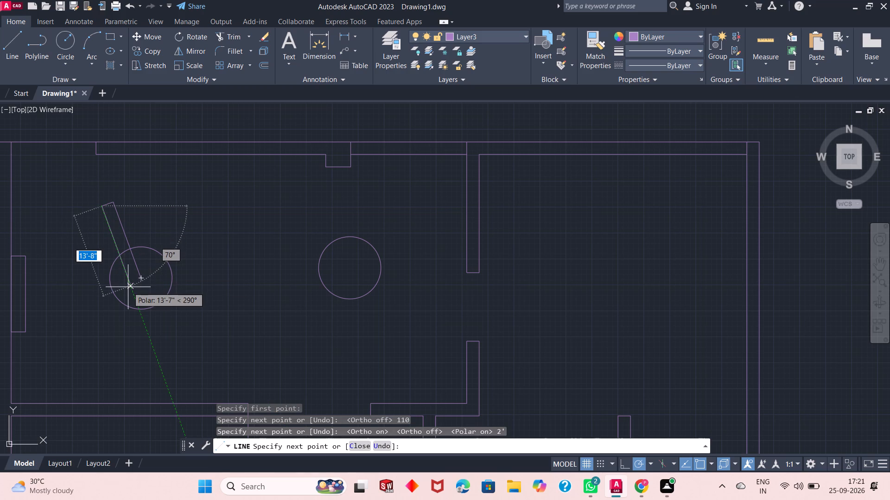
click(128, 287)
right_click(197, 251)
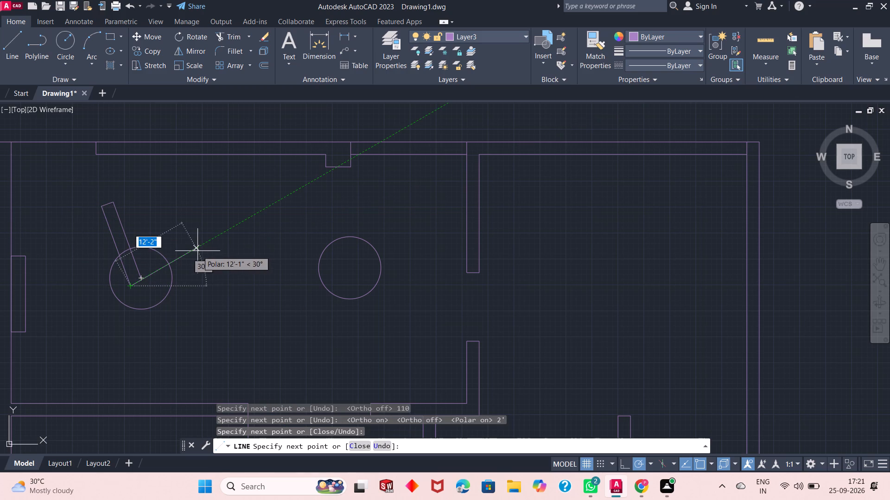
click(200, 256)
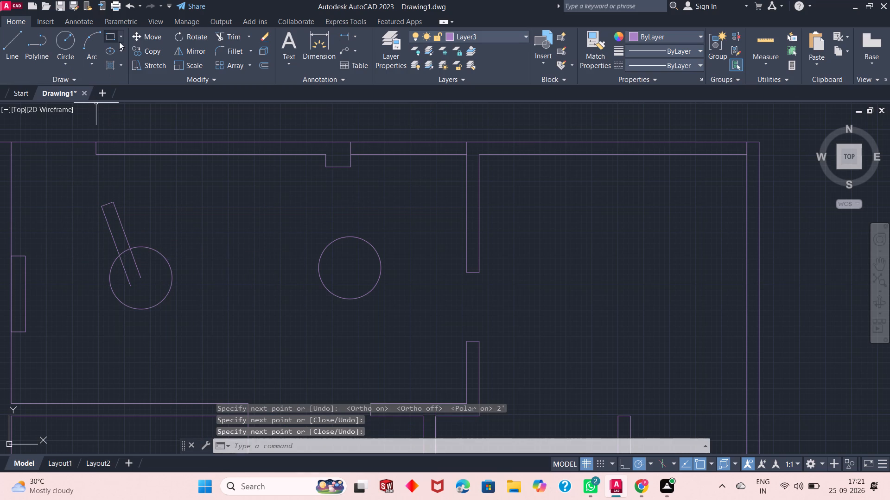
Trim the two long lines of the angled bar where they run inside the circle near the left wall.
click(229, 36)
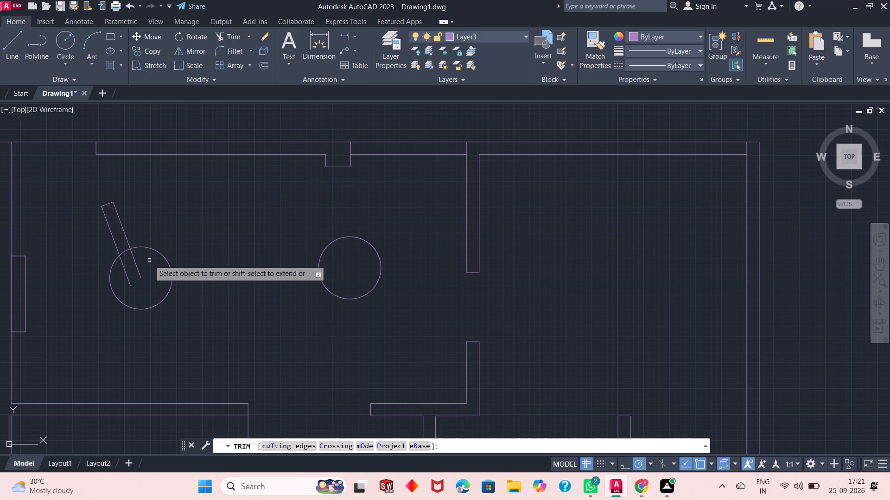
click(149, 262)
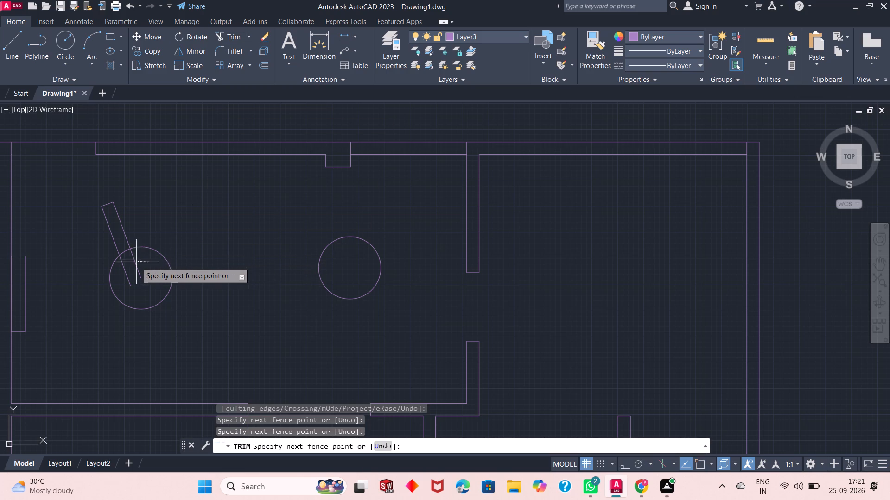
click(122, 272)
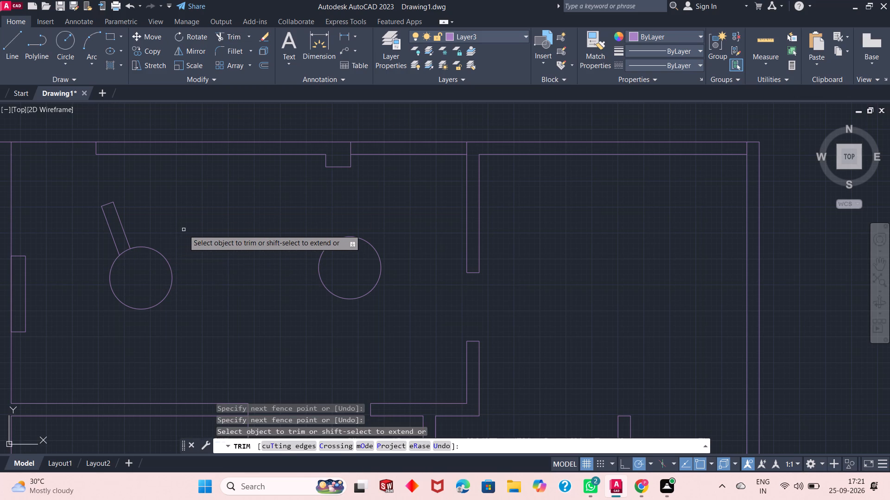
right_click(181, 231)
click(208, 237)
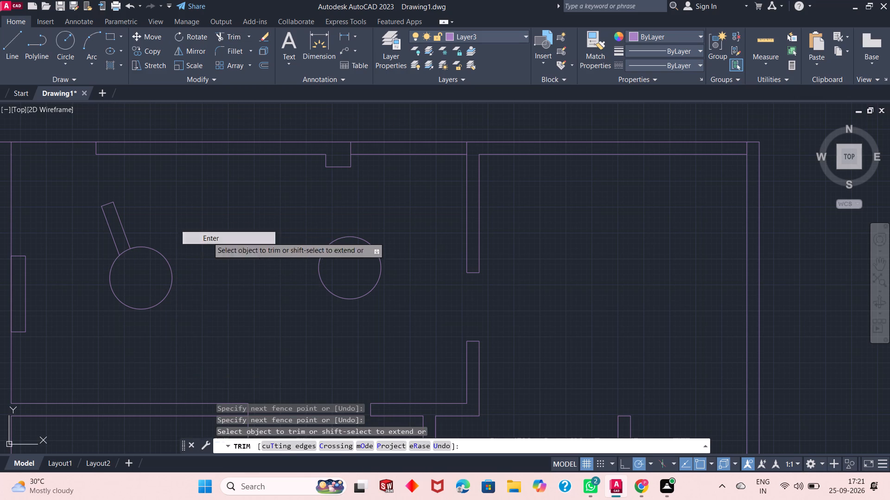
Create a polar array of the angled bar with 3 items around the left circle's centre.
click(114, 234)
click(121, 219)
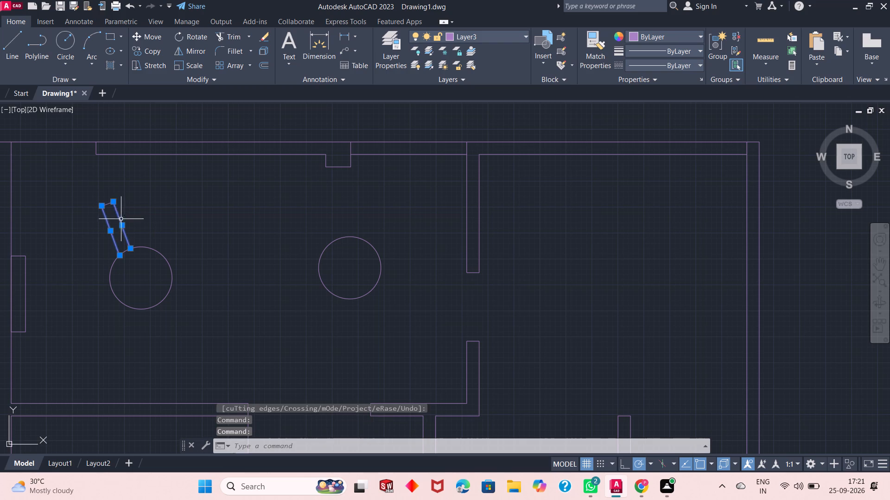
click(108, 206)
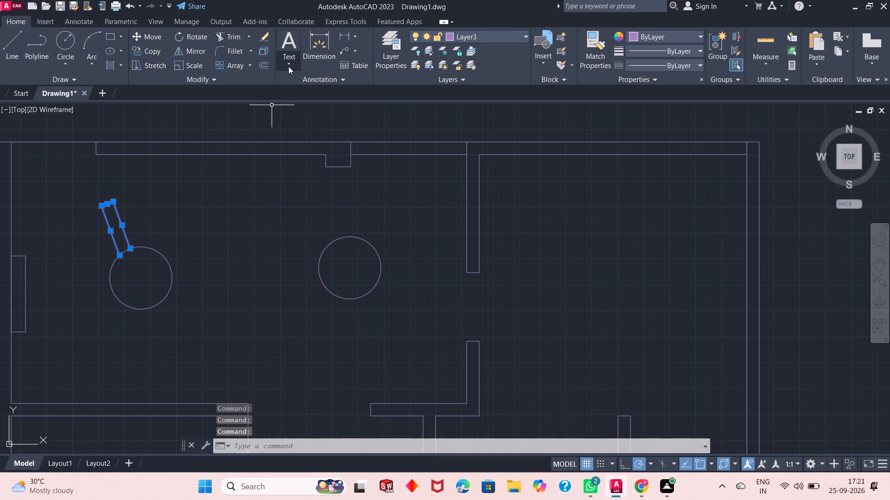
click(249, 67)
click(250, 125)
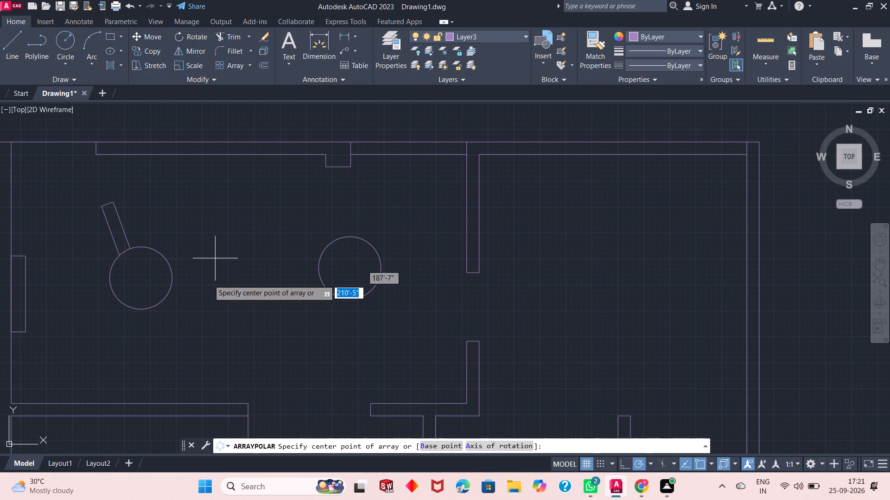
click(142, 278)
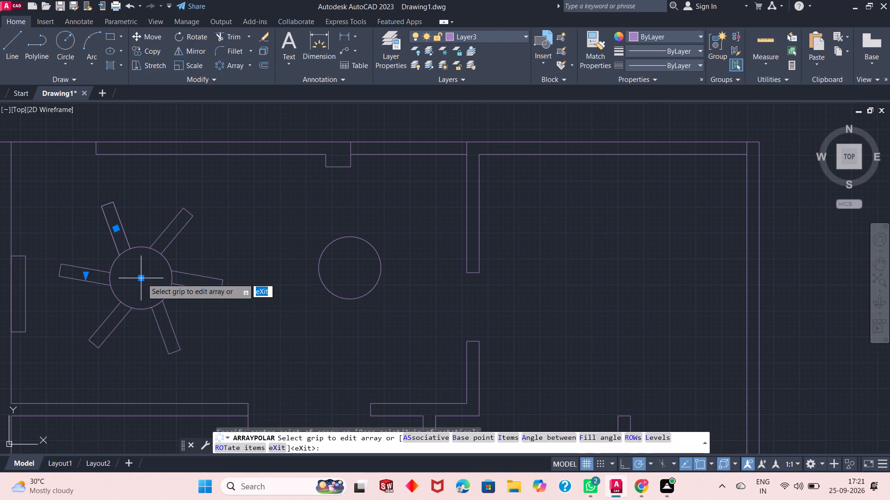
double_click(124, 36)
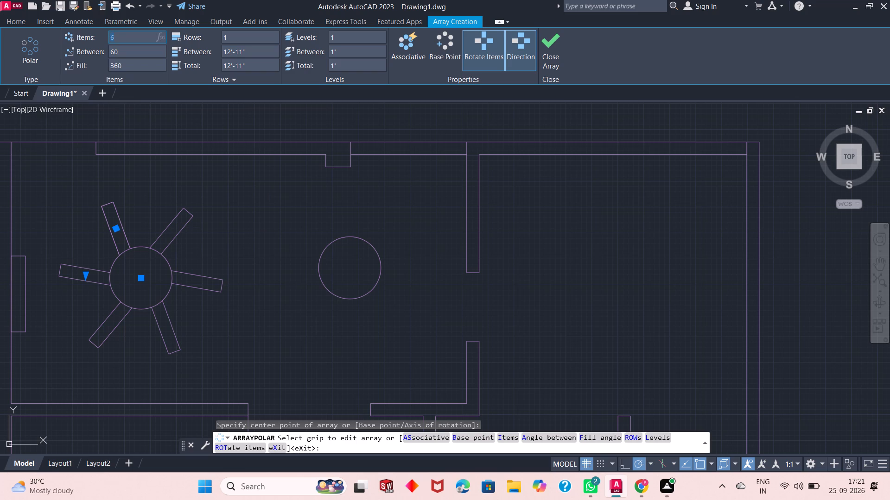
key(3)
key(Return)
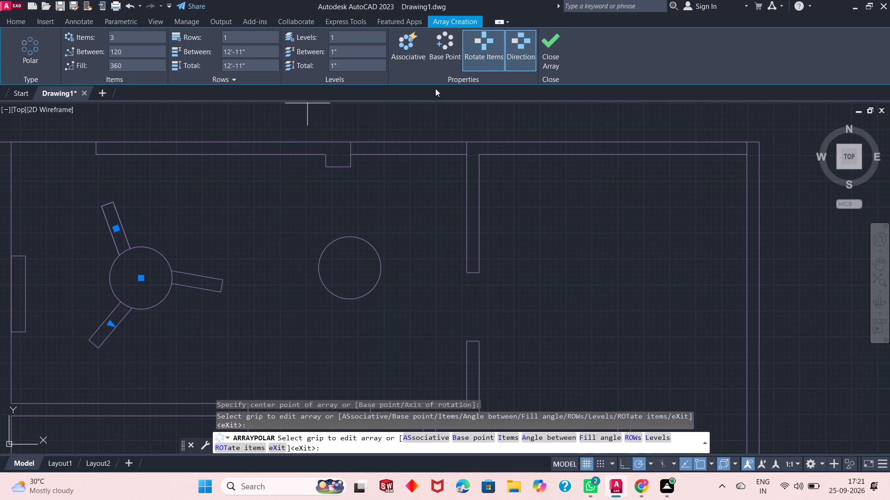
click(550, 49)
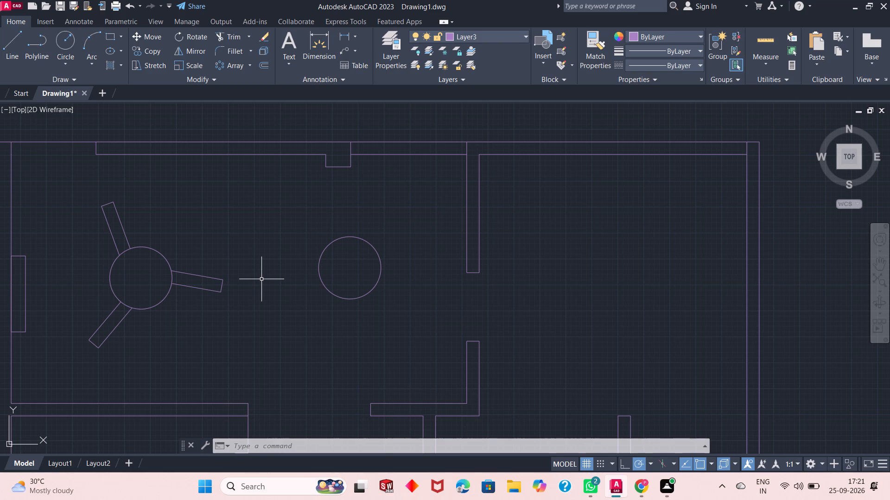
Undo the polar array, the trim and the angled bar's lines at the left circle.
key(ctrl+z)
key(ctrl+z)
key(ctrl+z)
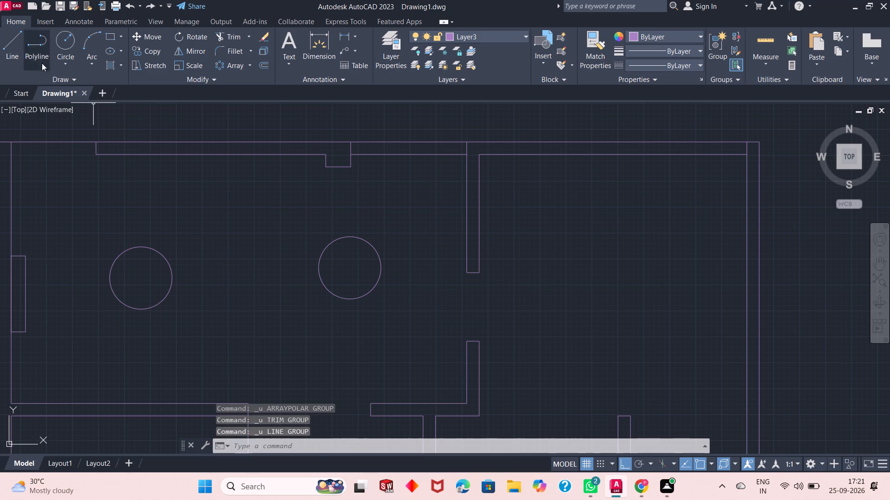
Draw a horizontal bar outline from the left circle's centre: 1' up, 13' right, 2' down and 13' back left.
click(12, 46)
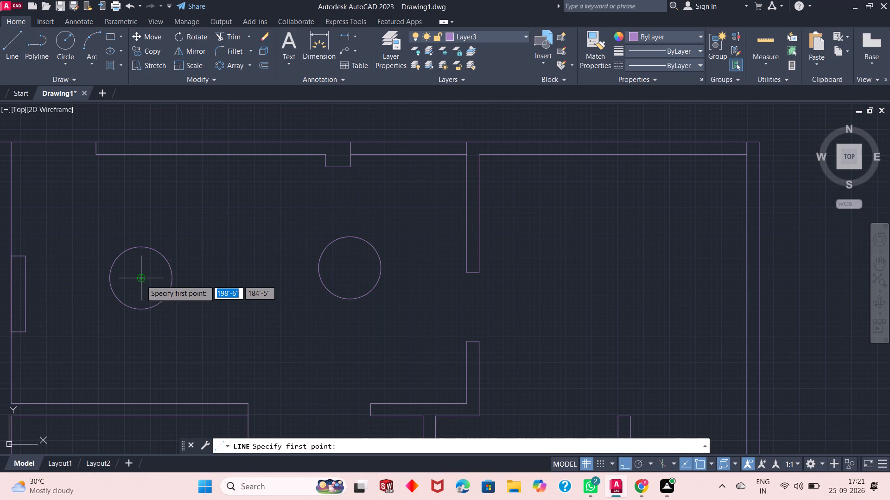
click(141, 280)
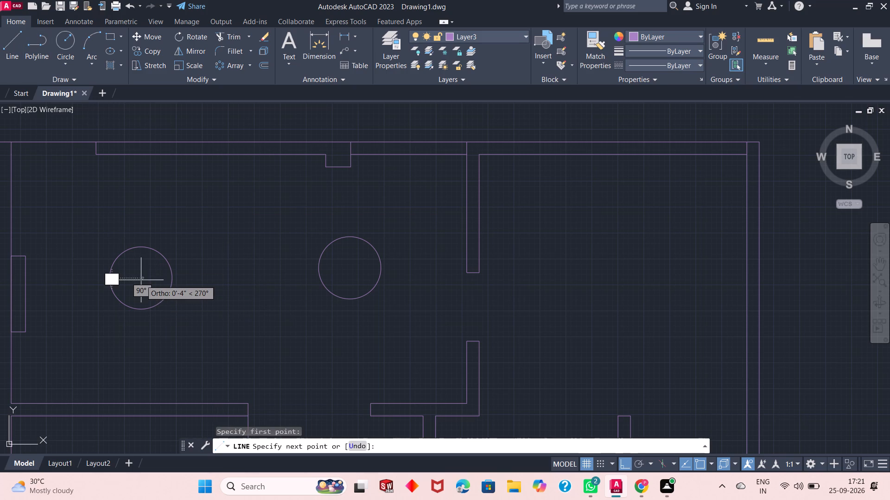
key(1)
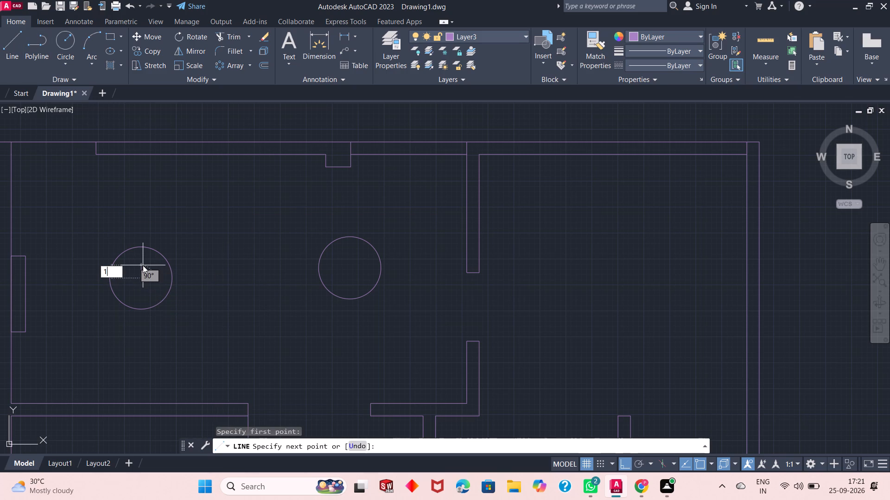
key(apostrophe)
key(Return)
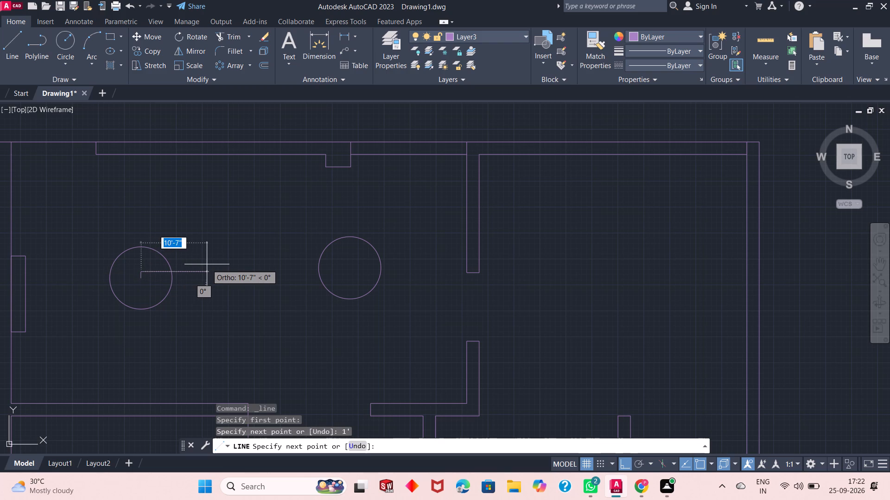
text(13')
key(Return)
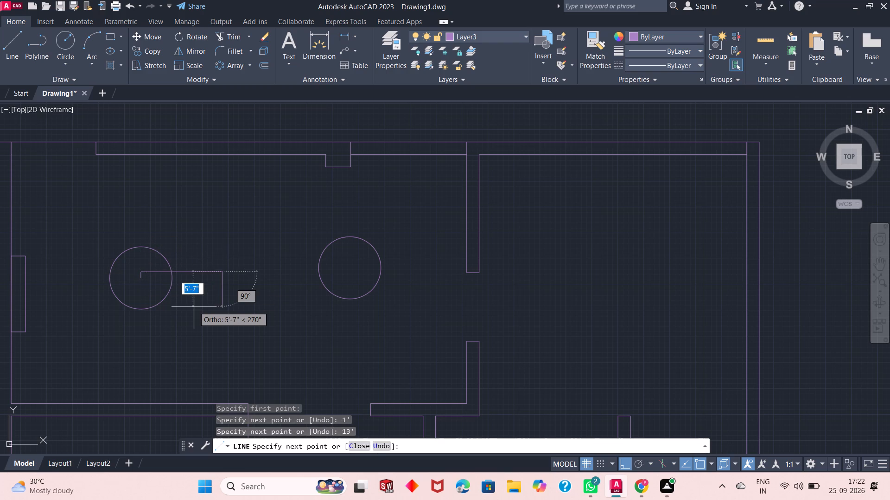
text(2')
key(Return)
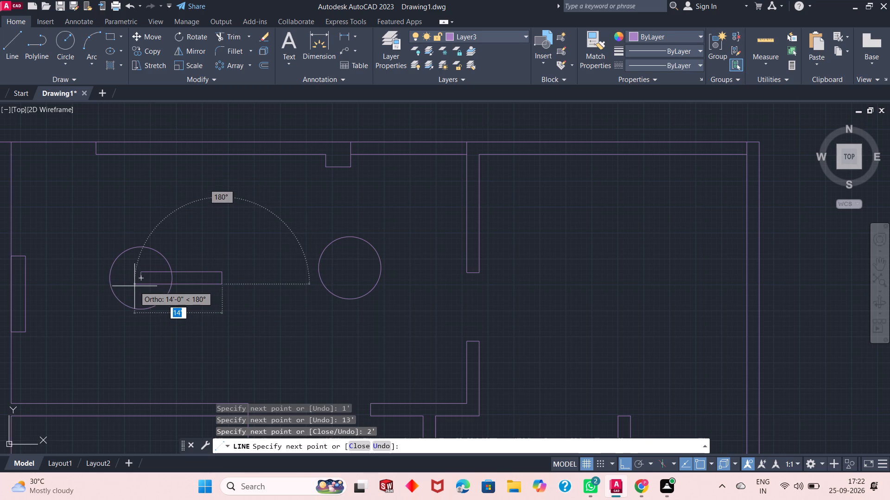
text(13')
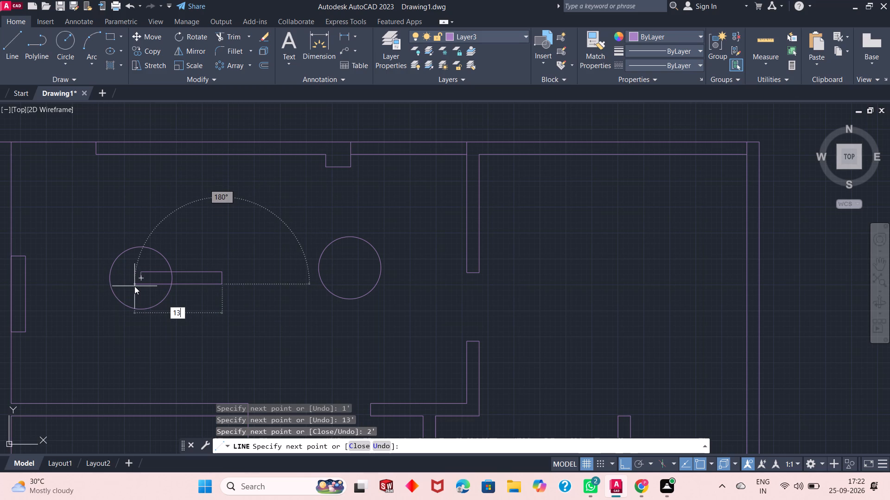
key(Return)
key(Return)
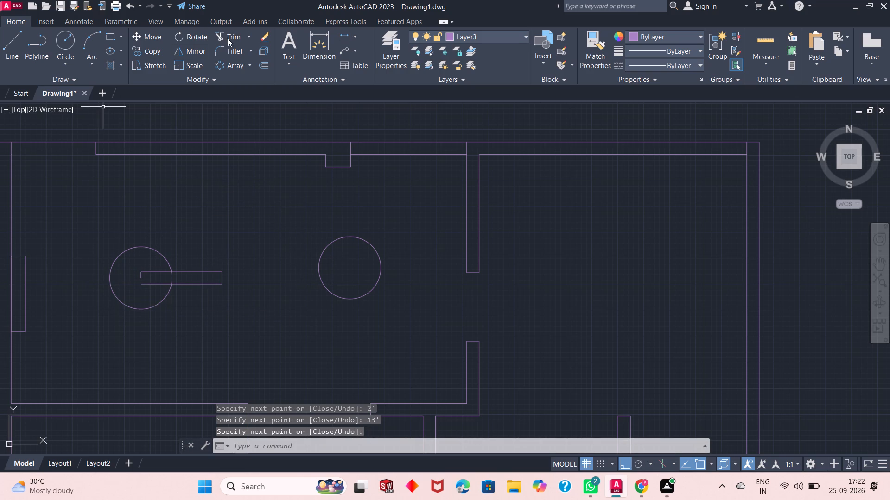
Trim away the horizontal bar's lines inside the left circle, including the short 1' line at its centre.
click(228, 38)
click(150, 263)
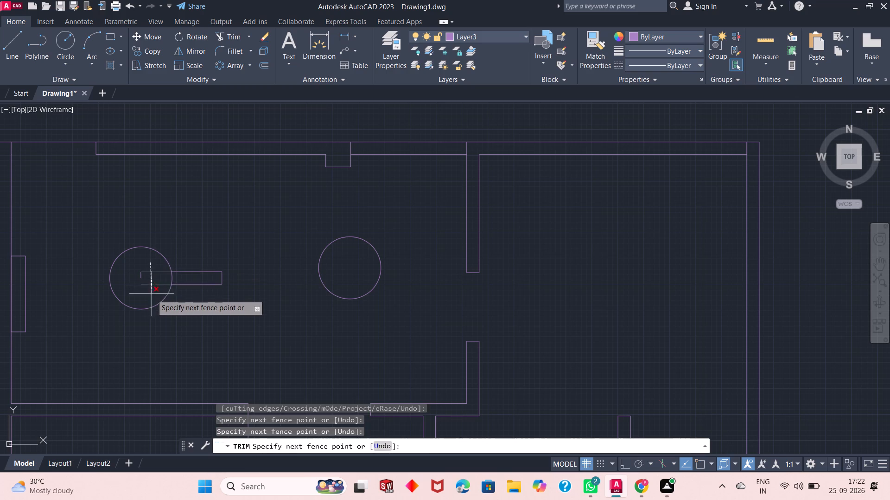
click(152, 294)
click(141, 276)
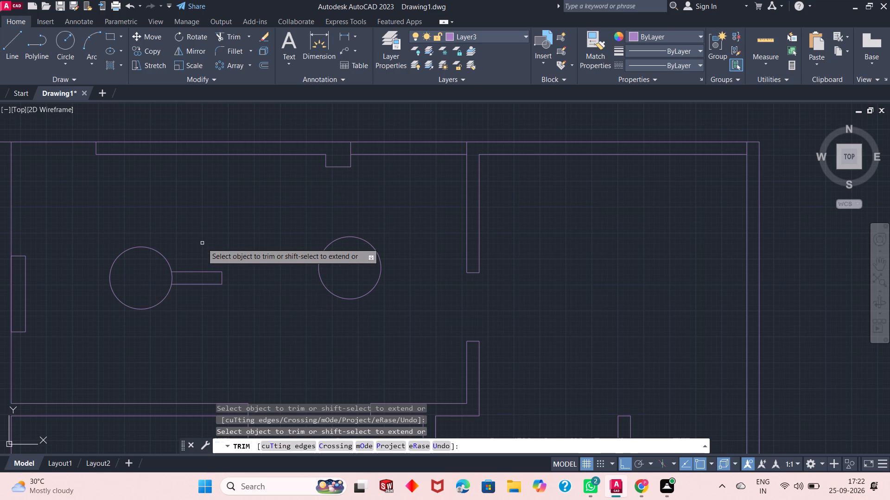
right_click(202, 243)
click(222, 247)
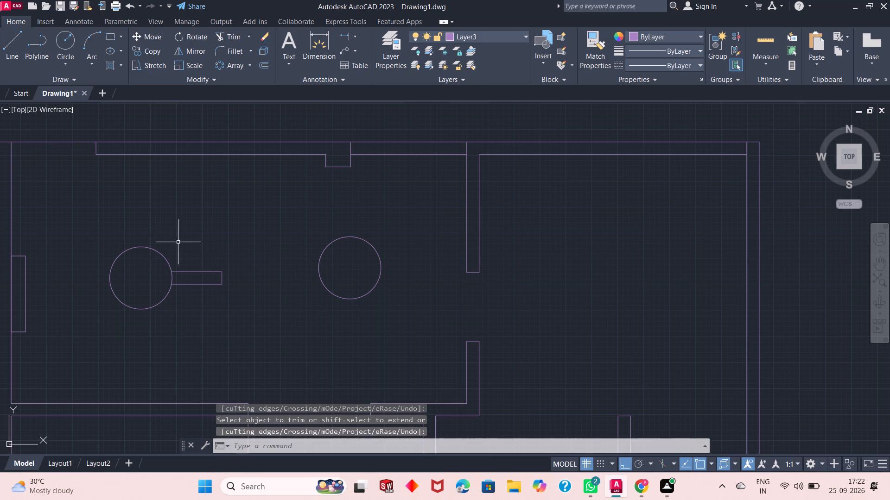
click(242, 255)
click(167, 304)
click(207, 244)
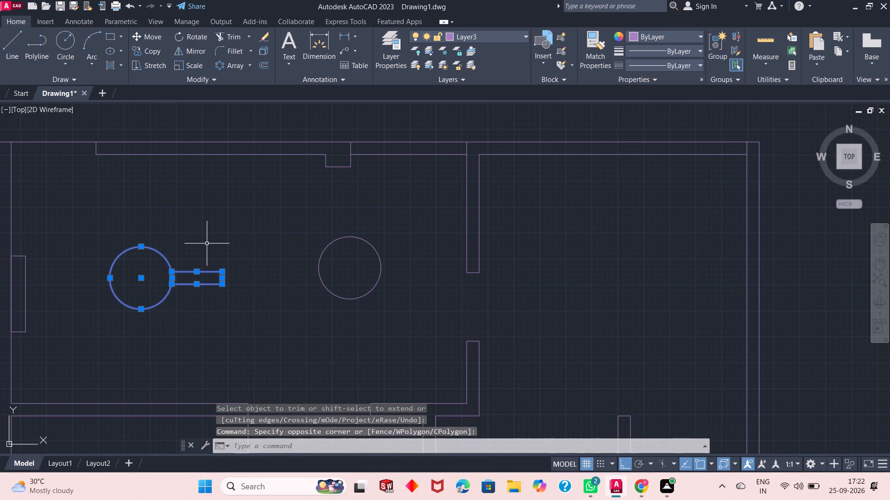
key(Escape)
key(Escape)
Create a polar array of the horizontal bar's three lines with 3 items around the left circle's centre.
click(235, 242)
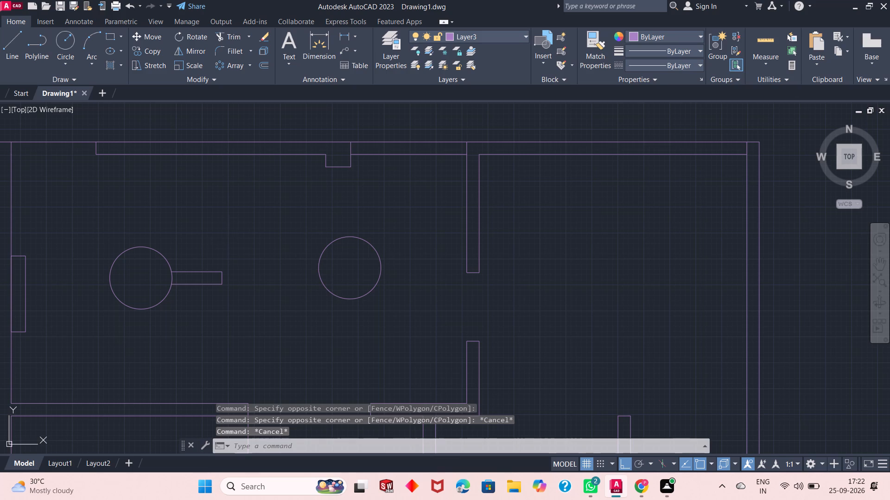
click(191, 294)
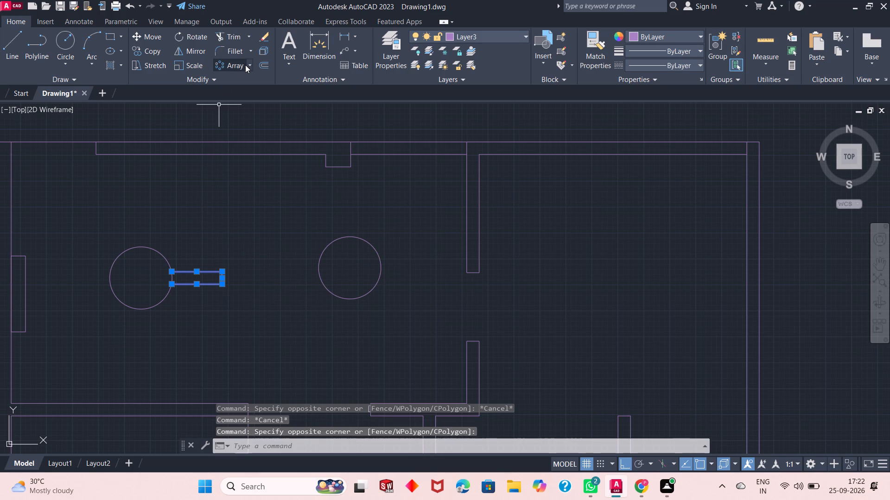
click(235, 65)
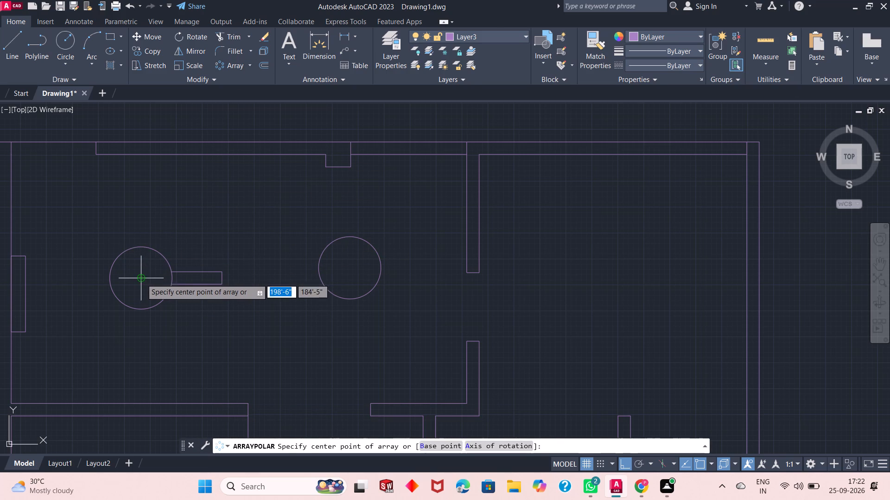
click(141, 279)
click(118, 43)
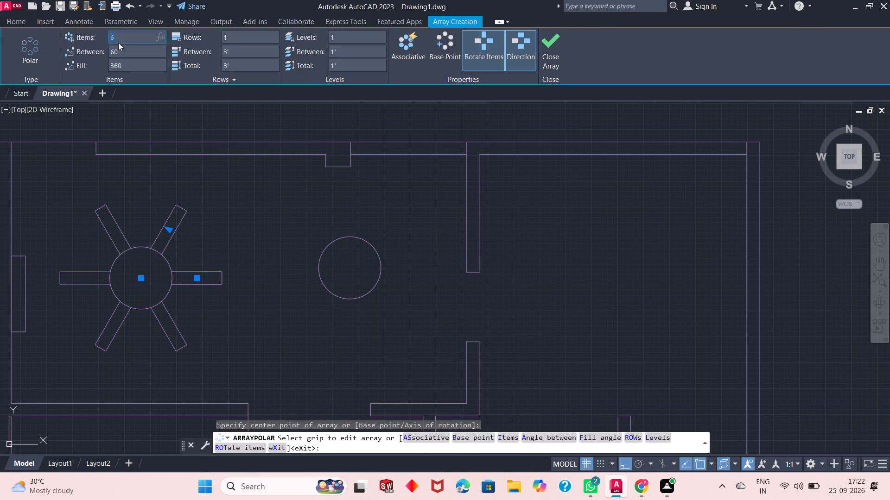
key(3)
key(Return)
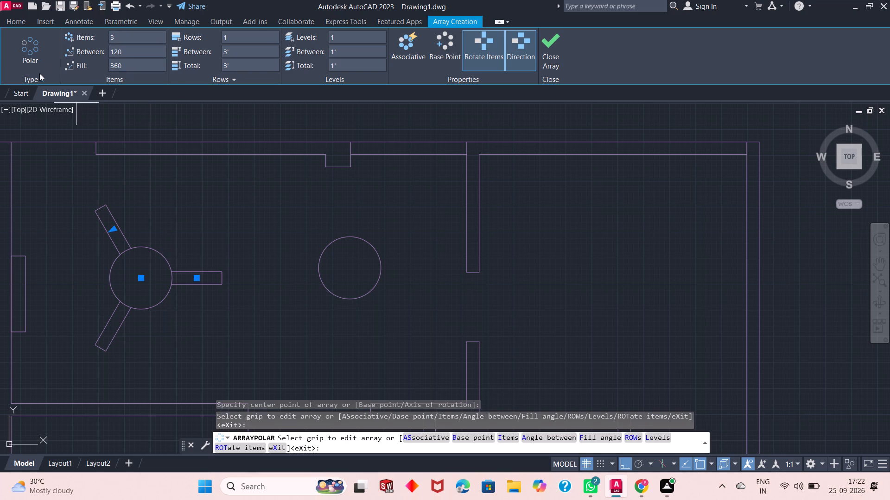
click(543, 37)
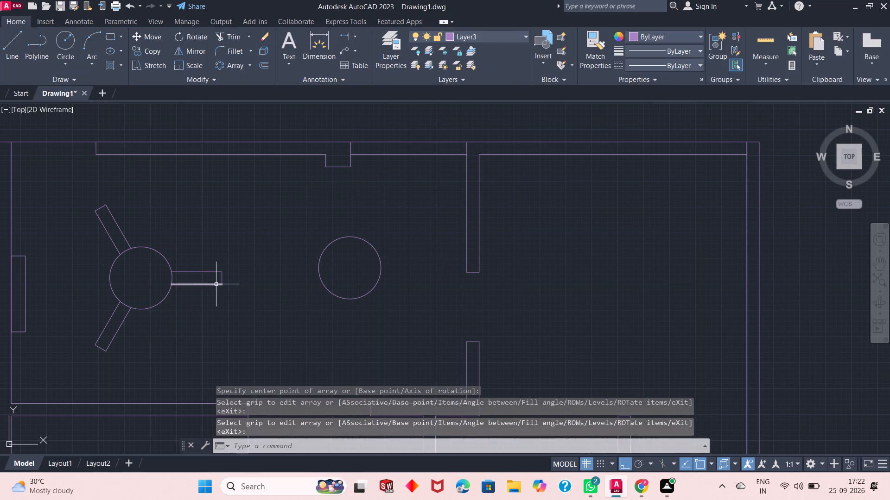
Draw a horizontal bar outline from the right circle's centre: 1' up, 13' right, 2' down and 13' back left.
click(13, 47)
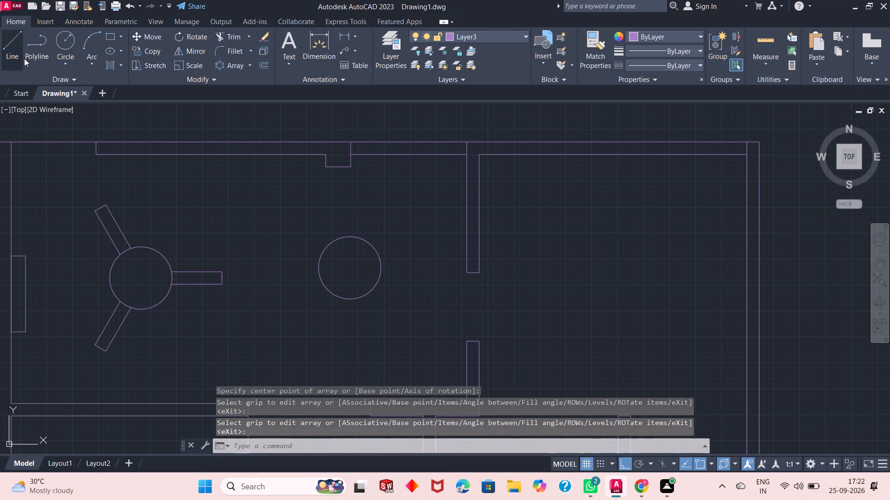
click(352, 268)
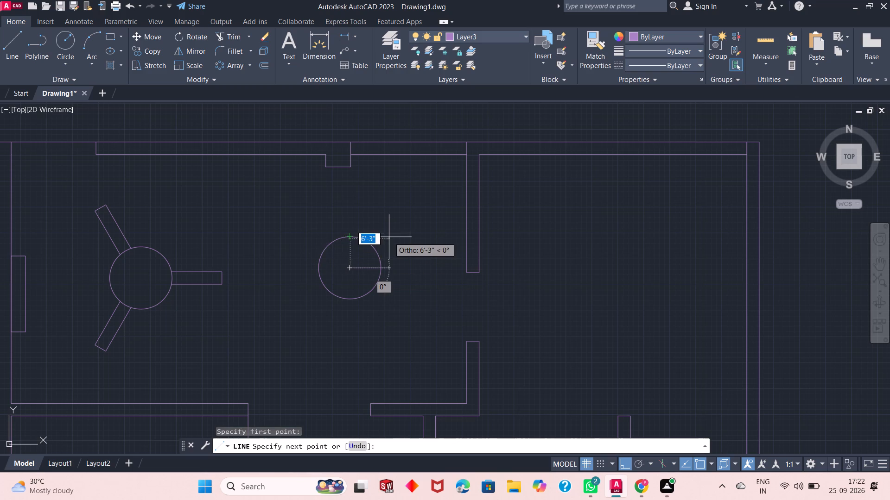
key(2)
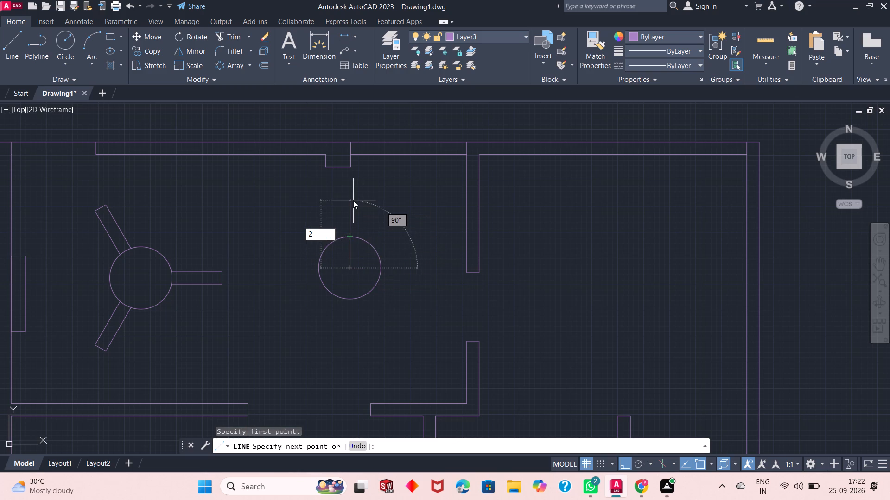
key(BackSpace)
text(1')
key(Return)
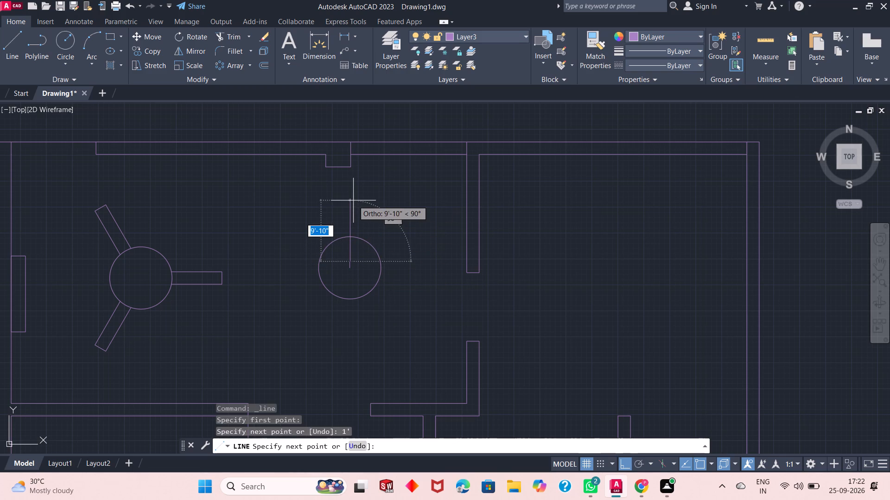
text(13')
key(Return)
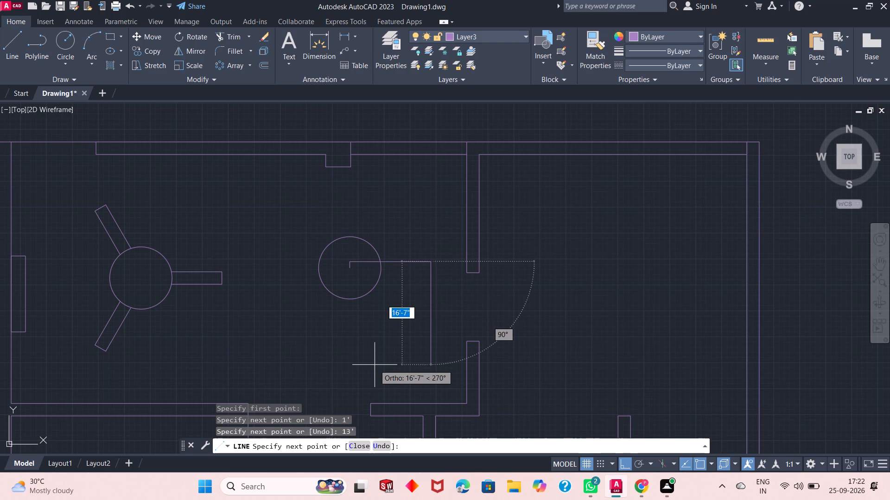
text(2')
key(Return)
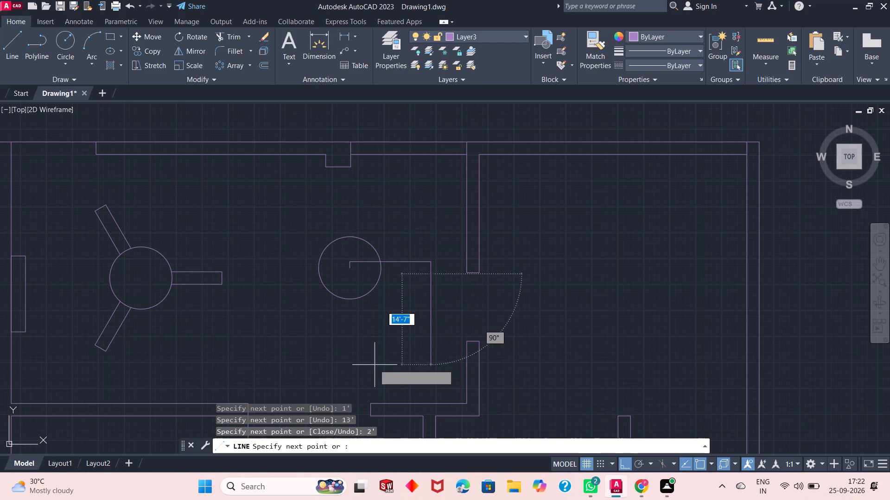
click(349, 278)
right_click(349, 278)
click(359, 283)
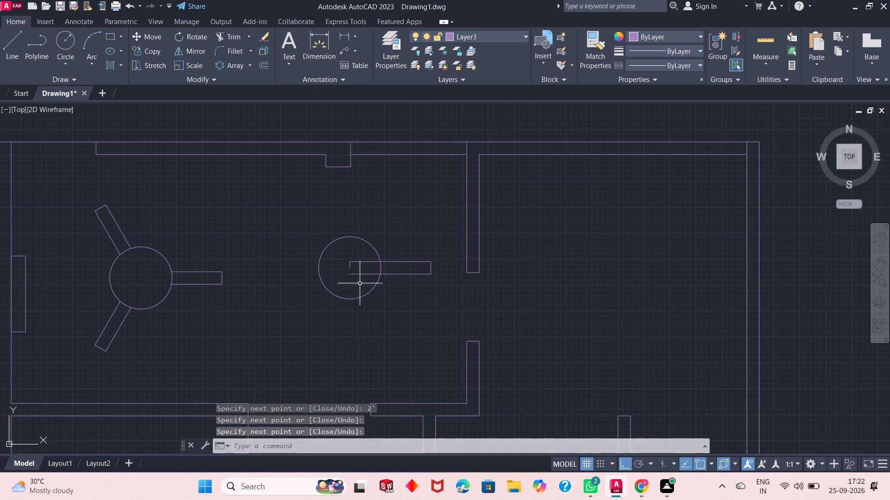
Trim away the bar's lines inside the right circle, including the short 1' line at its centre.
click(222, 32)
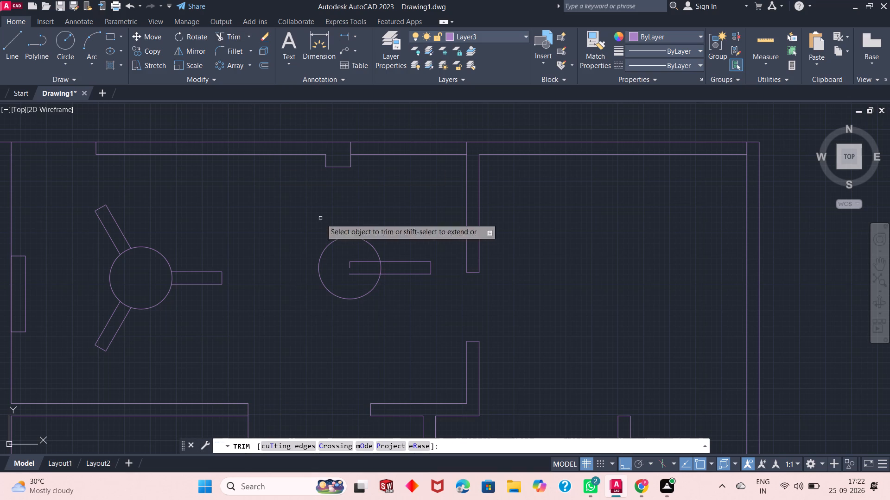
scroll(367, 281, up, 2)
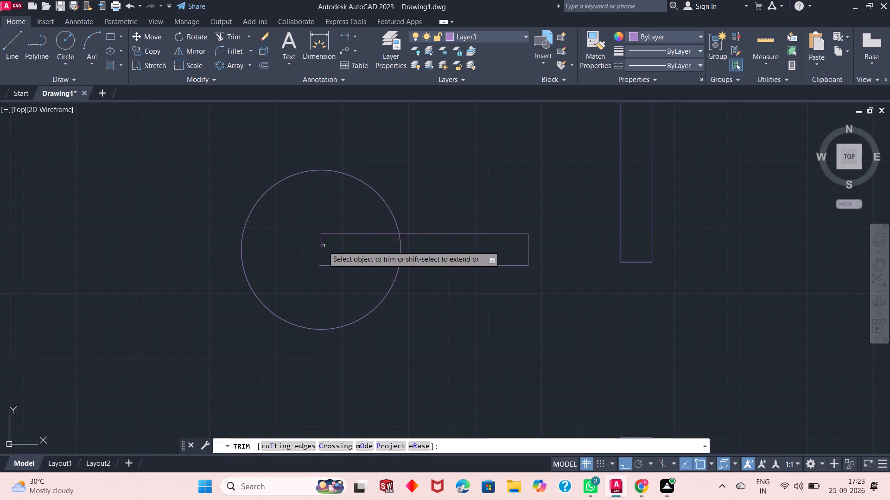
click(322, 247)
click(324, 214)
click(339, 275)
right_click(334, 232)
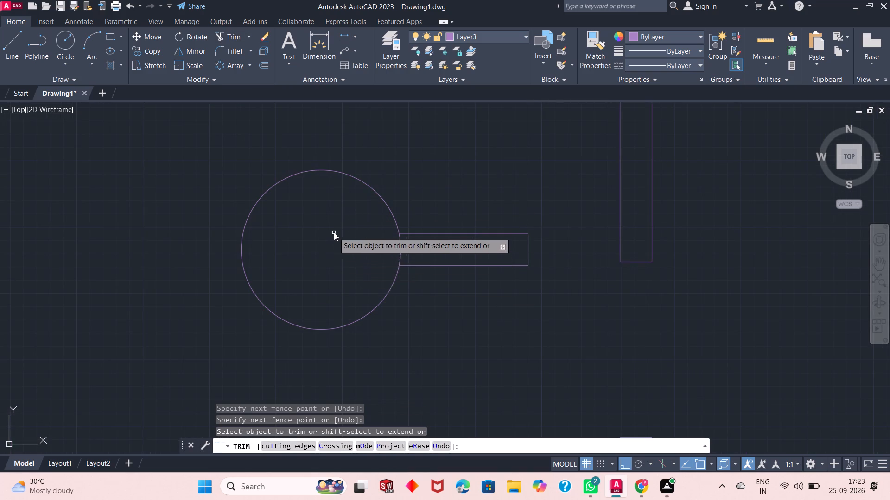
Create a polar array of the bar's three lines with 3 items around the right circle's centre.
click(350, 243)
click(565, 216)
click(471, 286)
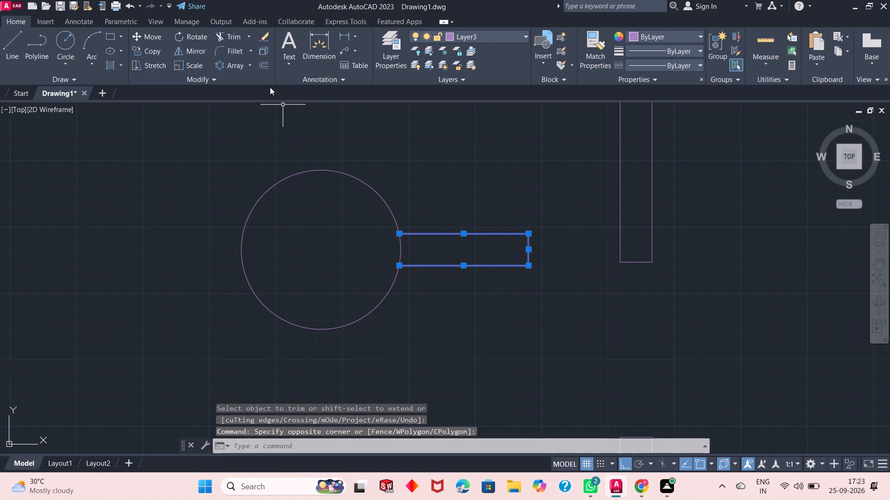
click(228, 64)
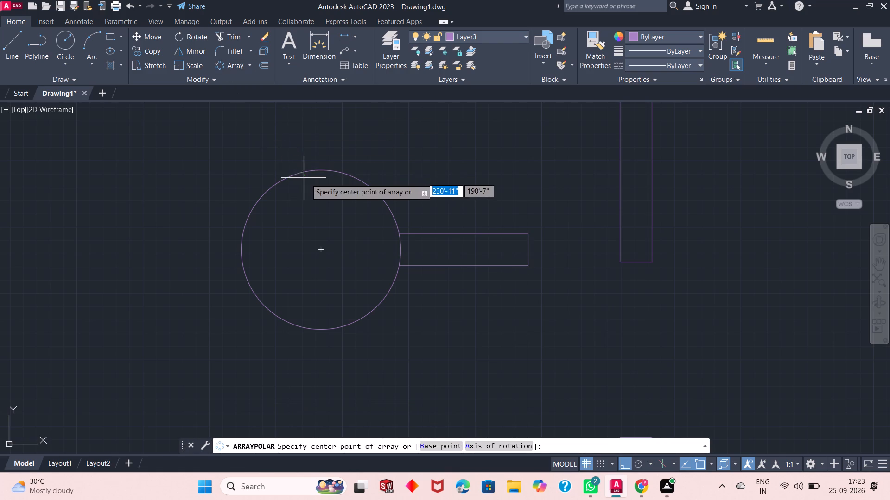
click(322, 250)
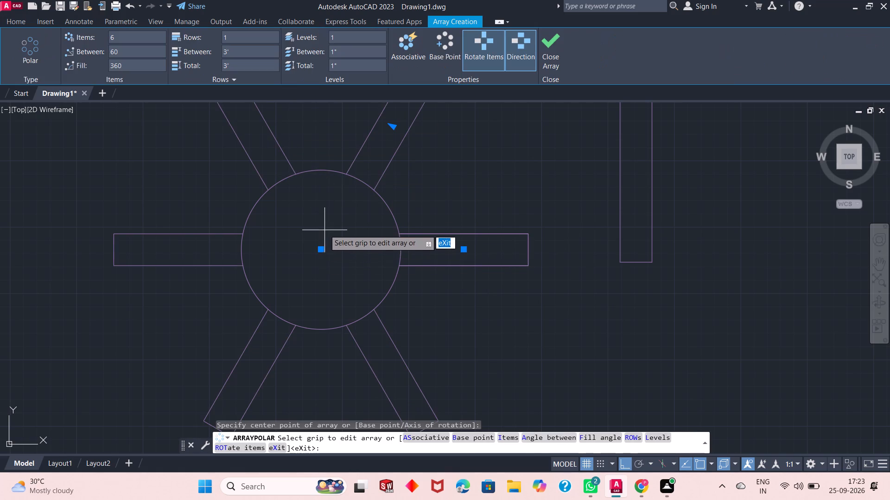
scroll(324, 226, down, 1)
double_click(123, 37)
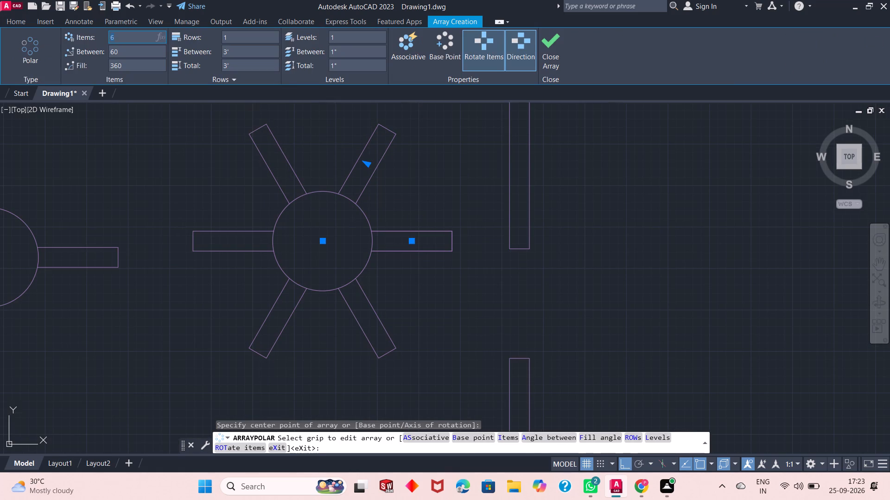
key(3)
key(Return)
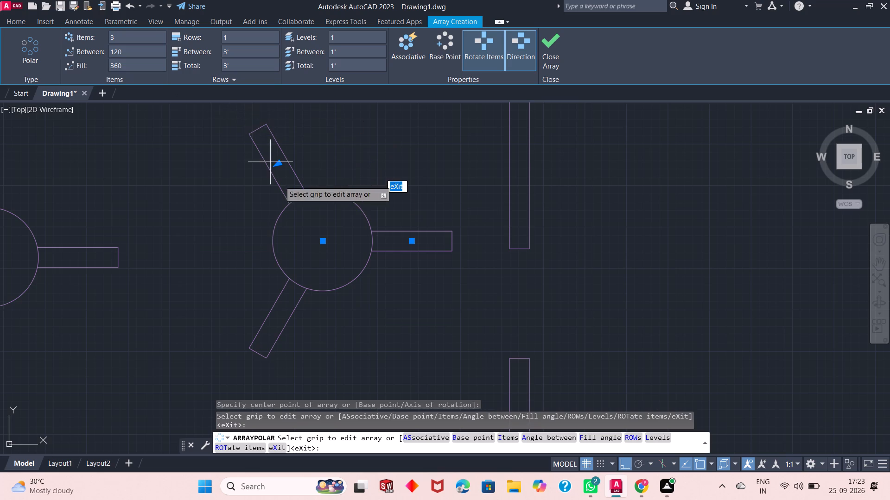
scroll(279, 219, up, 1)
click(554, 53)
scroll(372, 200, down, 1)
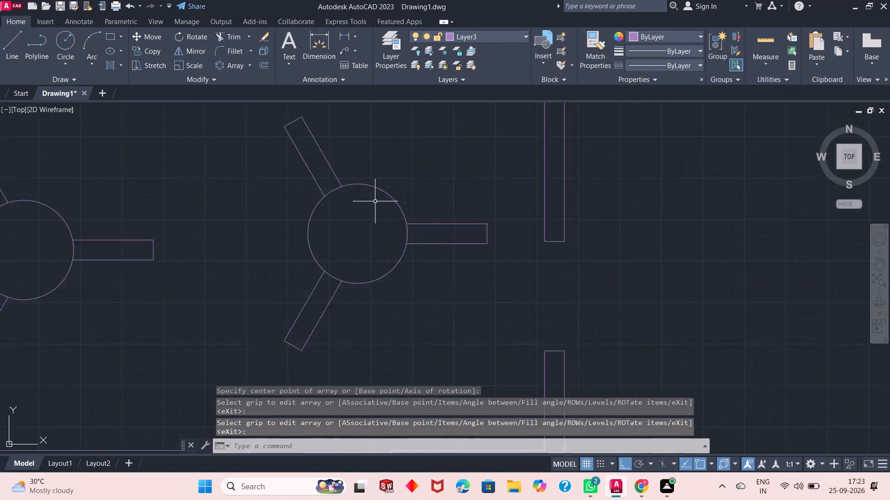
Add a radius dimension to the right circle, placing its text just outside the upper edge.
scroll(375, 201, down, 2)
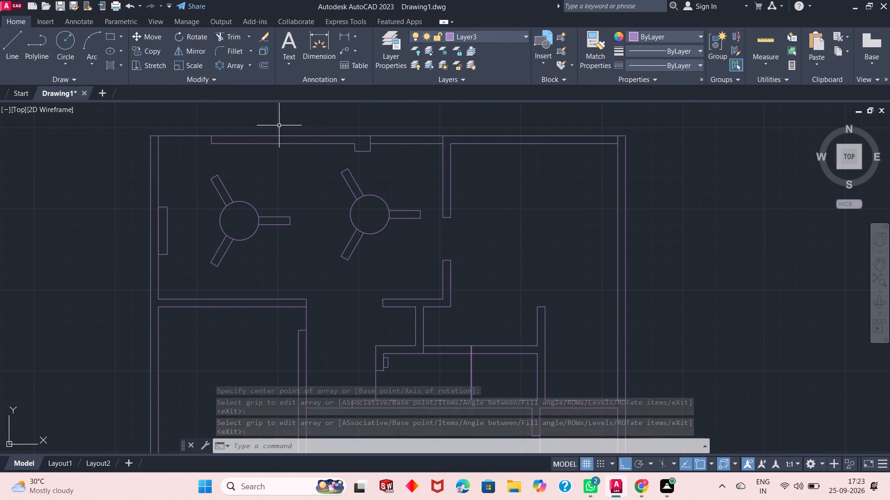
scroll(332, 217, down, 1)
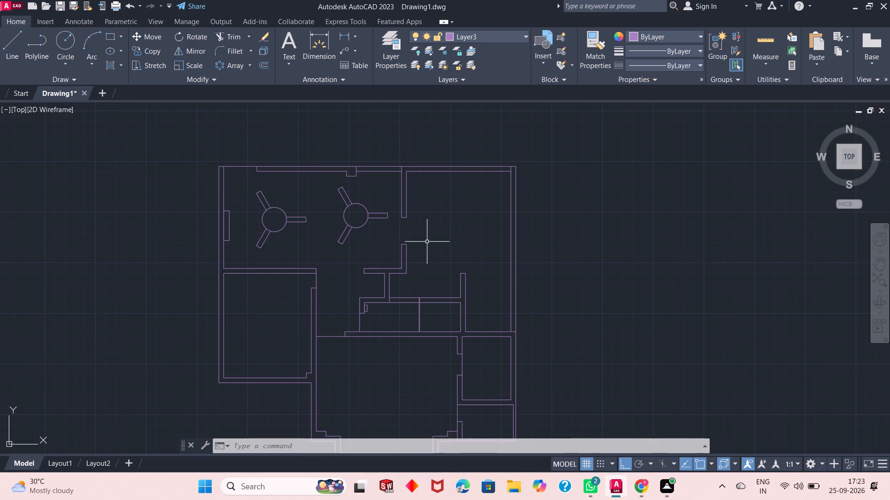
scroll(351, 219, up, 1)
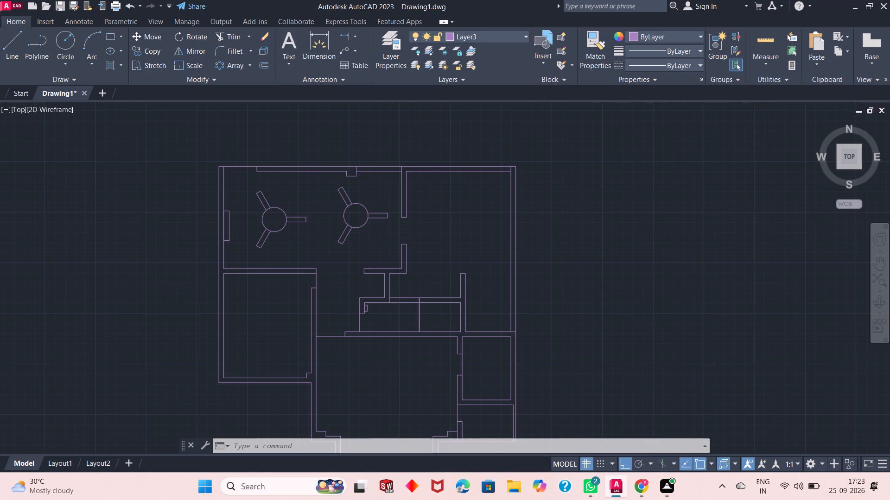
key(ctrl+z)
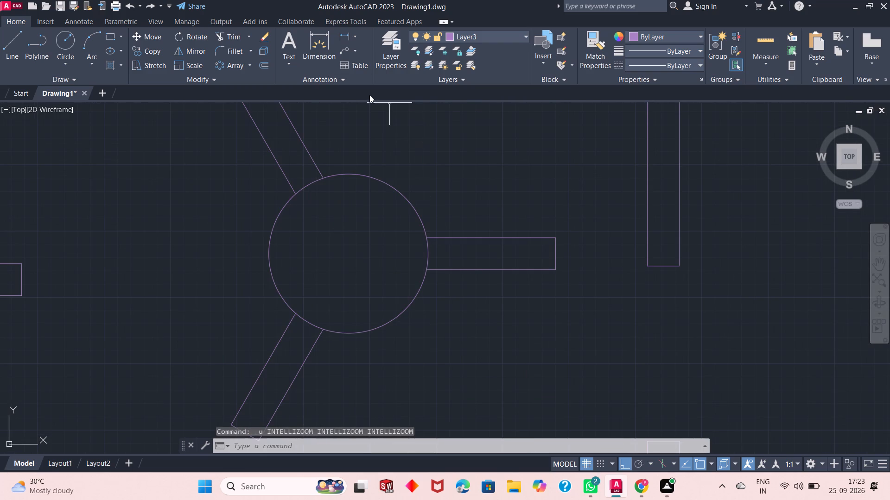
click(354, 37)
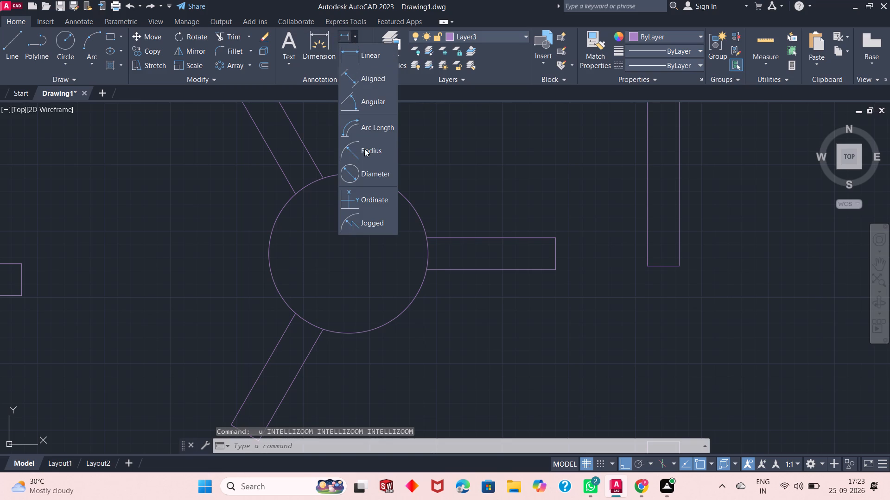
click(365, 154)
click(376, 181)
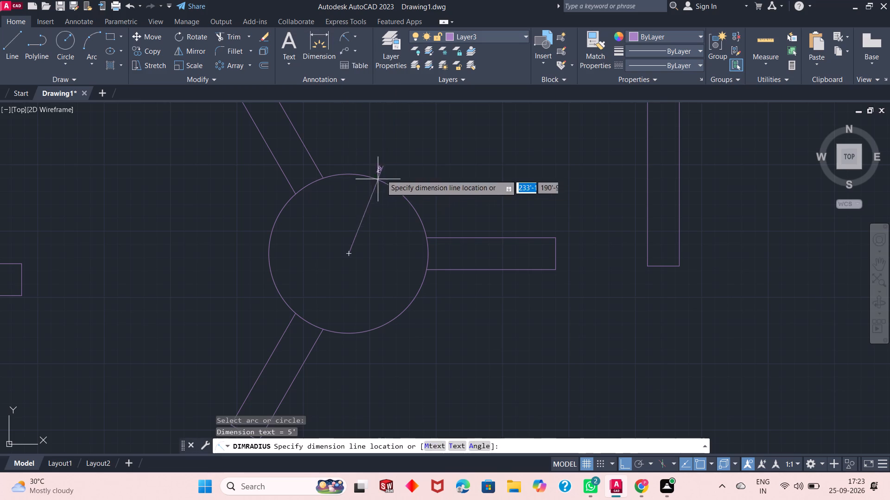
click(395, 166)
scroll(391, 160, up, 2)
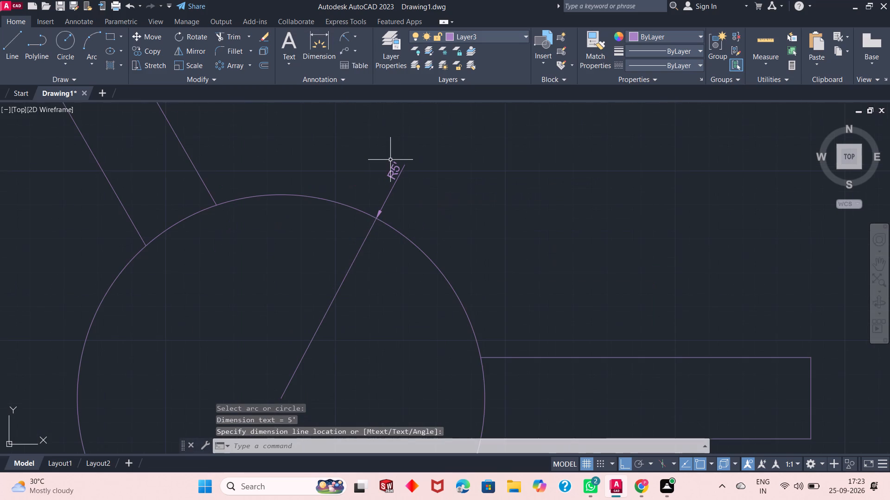
Undo the radius dimension, both circles' polar arrays, trims and bar lines, and the two 5'-radius circles themselves.
key(ctrl+z)
key(ctrl+z)
key(ctrl+z)
key(ctrl+z)
key(ctrl+z)
key(ctrl+z)
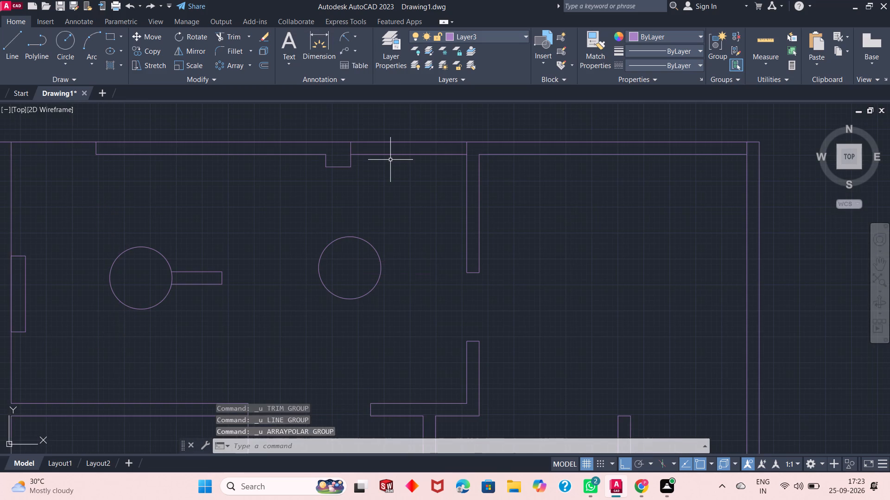
key(ctrl+z)
key(ctrl+z)
key(ctrl+z)
key(ctrl+z)
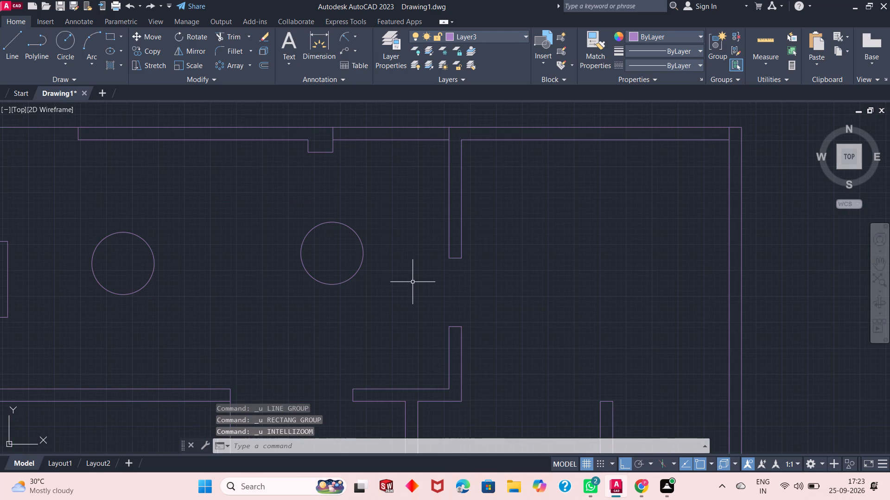
key(ctrl+z)
key(ctrl+z)
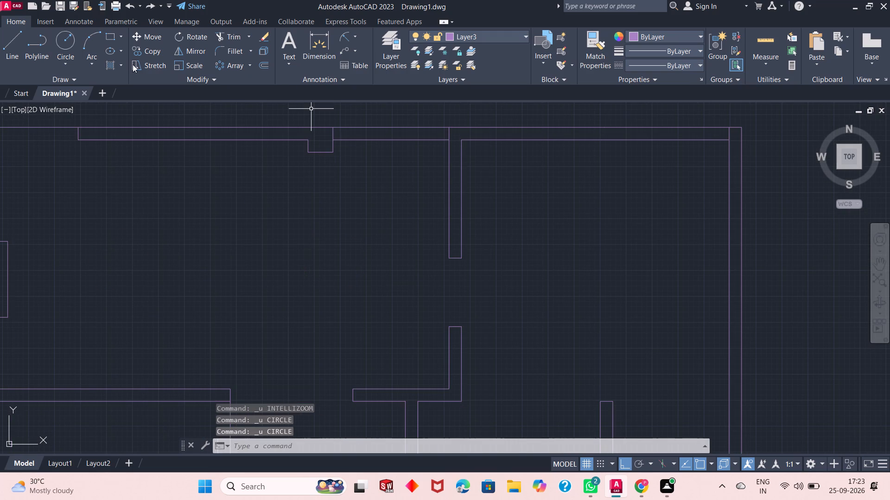
Draw a circle of radius 3' in the right half of the upper-left room, below the top wall's notch.
click(62, 39)
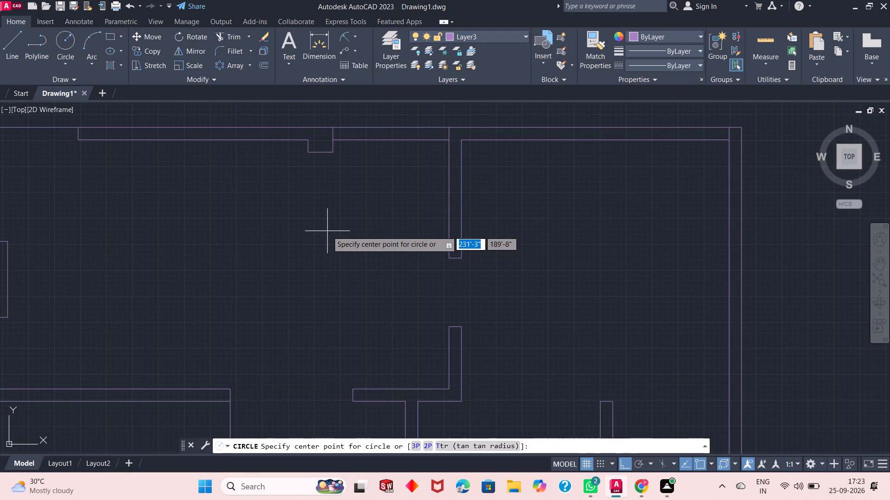
click(331, 240)
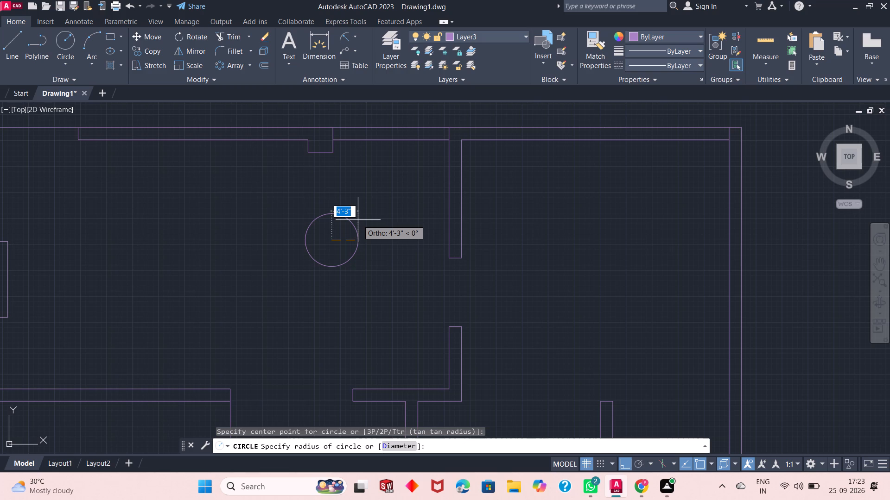
text(3')
key(Return)
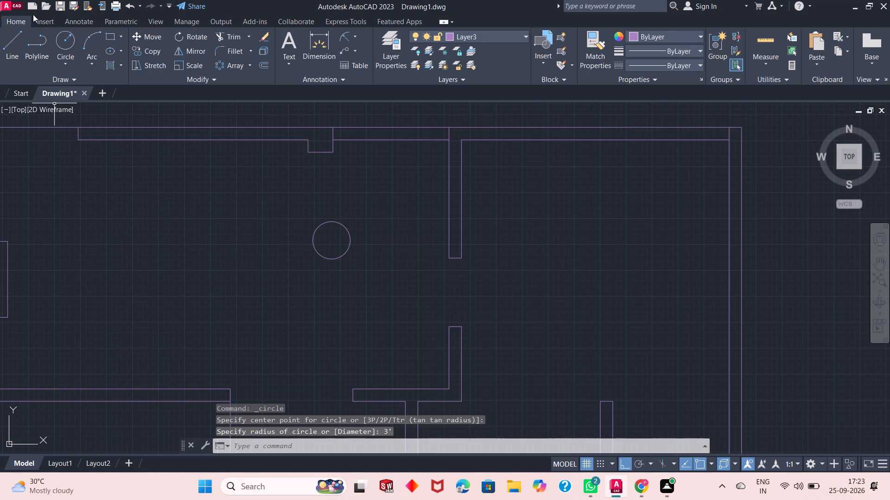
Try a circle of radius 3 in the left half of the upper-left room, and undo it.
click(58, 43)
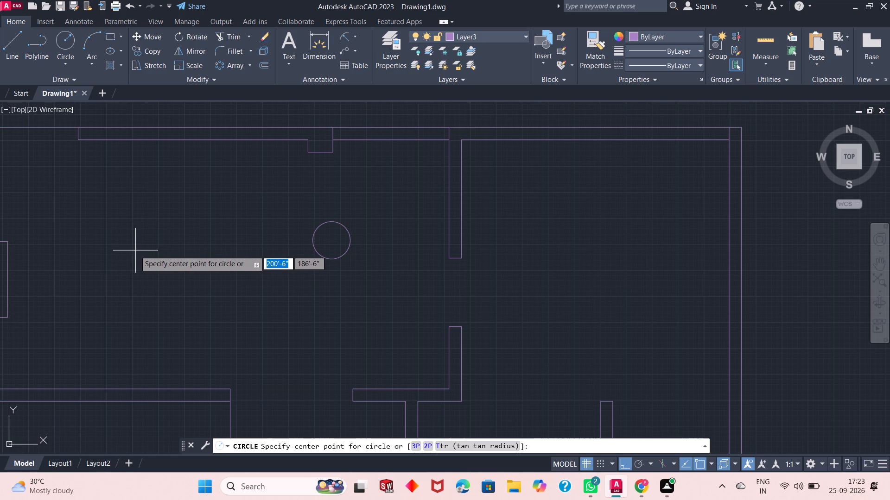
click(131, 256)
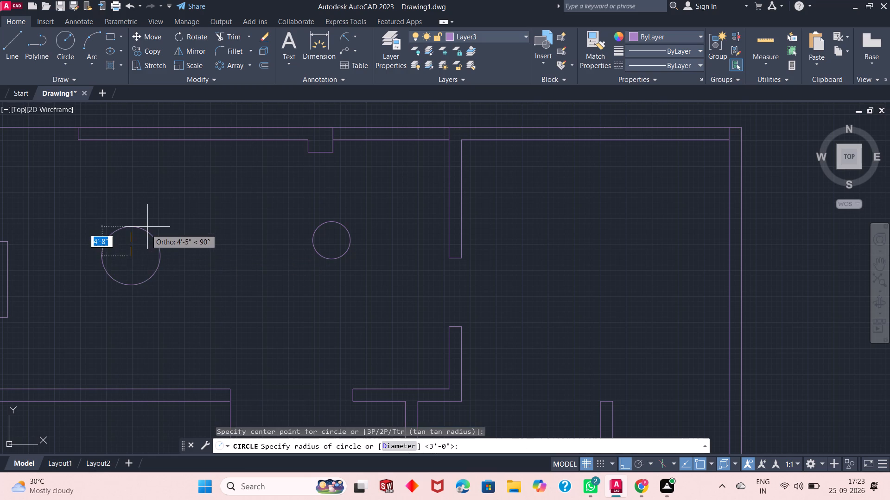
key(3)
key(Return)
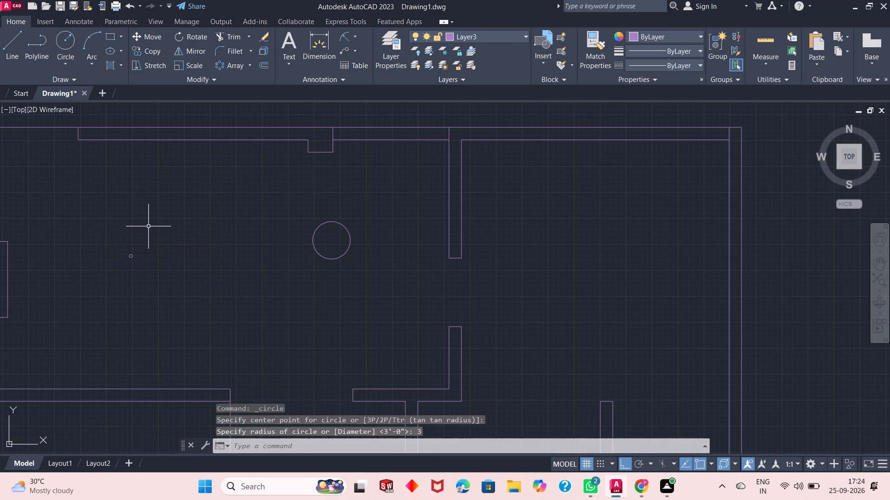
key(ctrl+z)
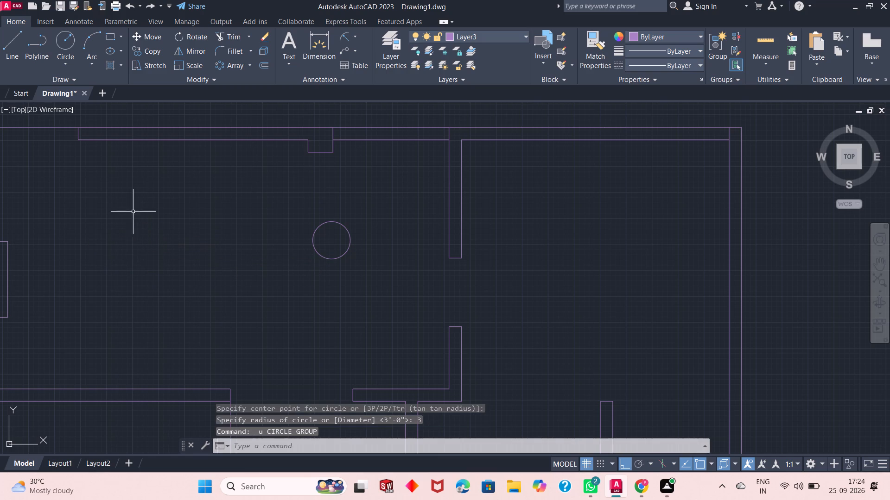
Draw a circle of radius 3' in the left half of the upper-left room.
click(57, 43)
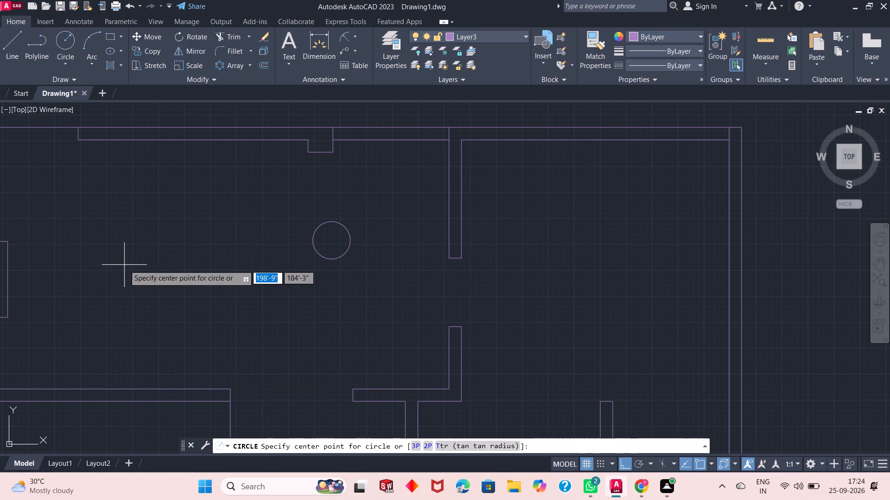
click(126, 264)
text(3')
key(Return)
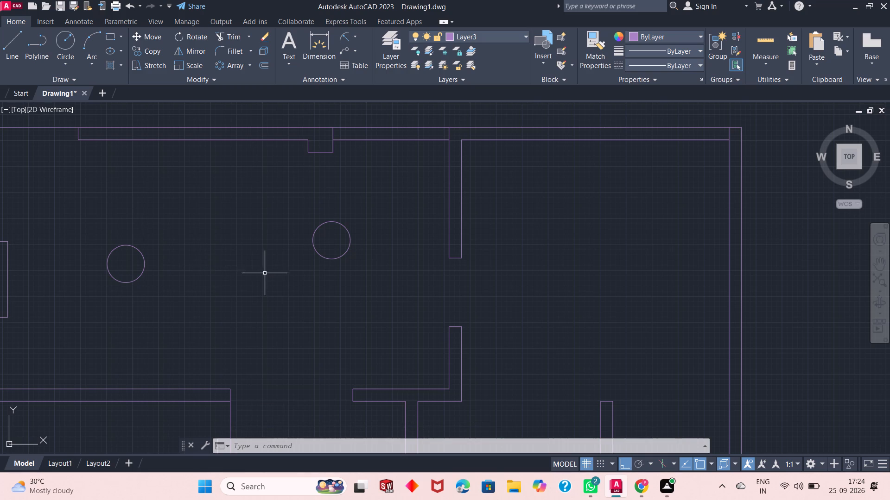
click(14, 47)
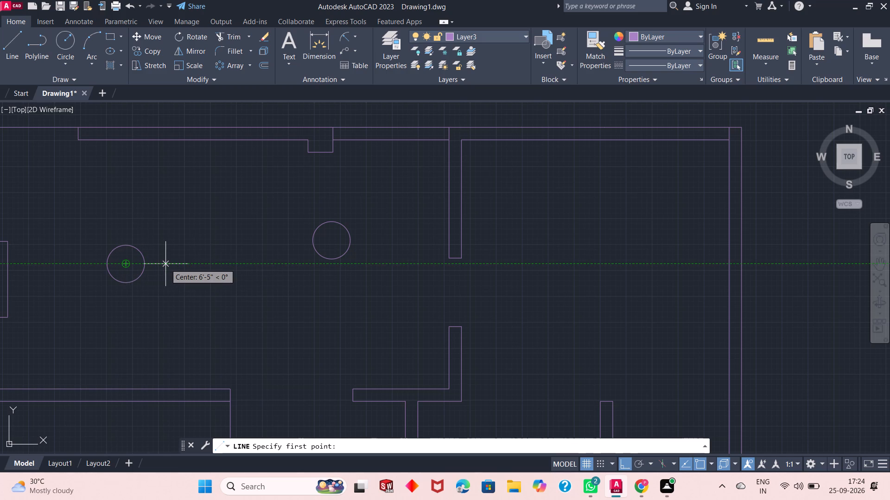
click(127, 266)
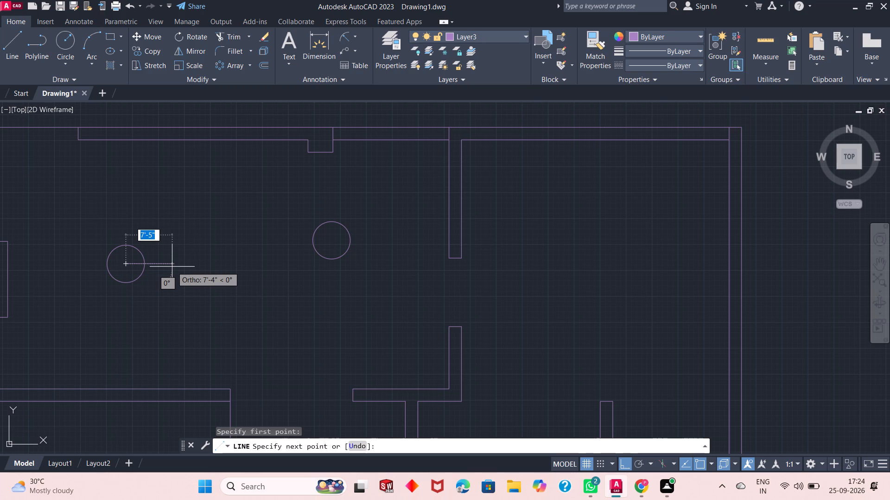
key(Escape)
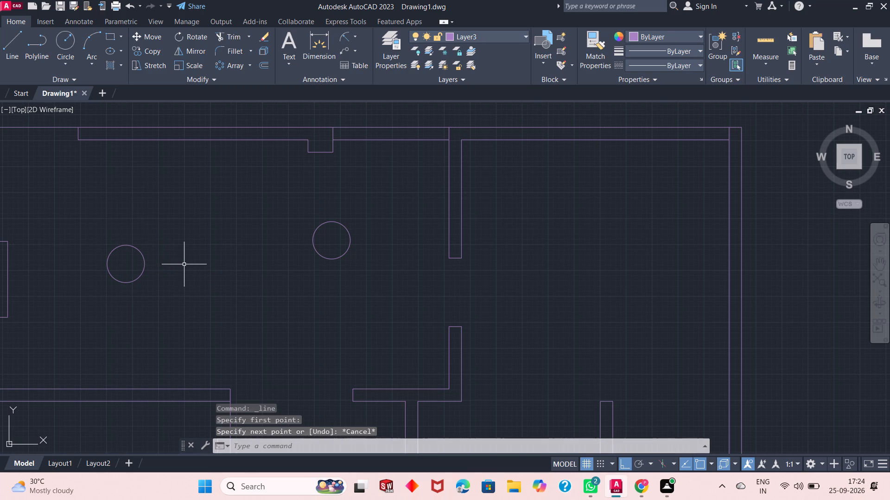
Erase the circle in the right half of the upper-left room.
click(410, 206)
click(297, 262)
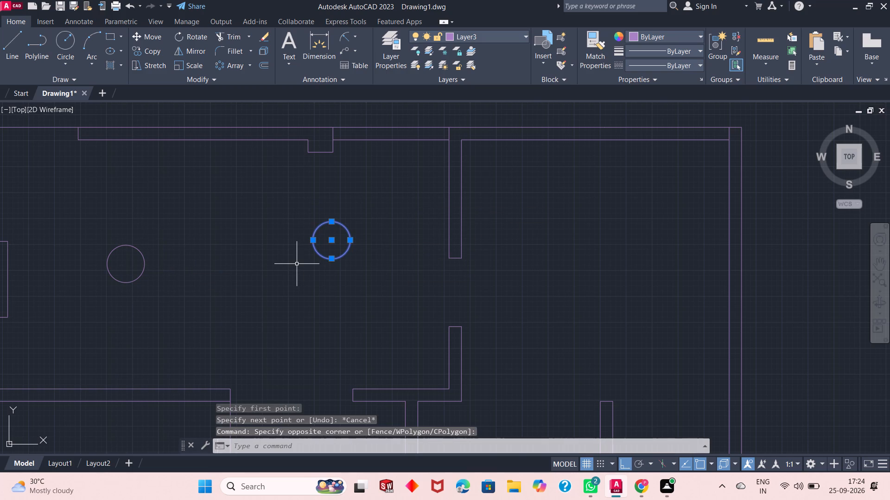
key(F12)
key(Delete)
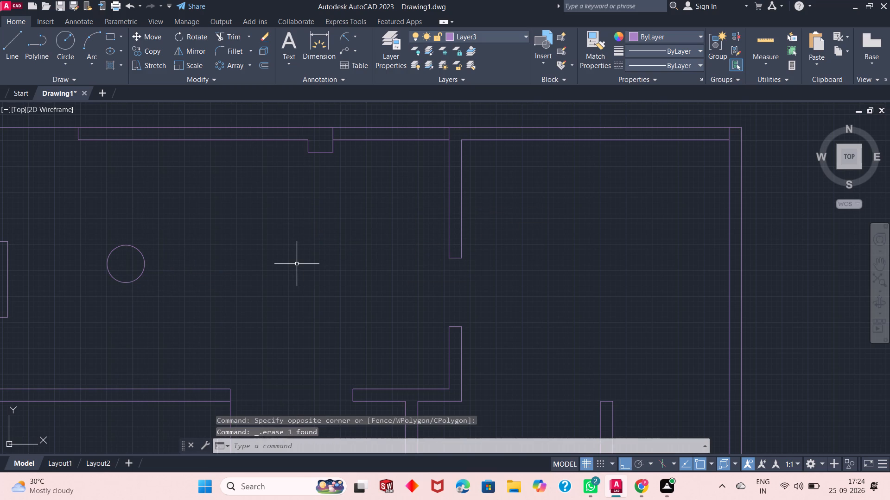
Draw a circle of radius 3' in the right half of the upper-left room, slightly lower than the erased one.
key(F12)
click(55, 34)
click(325, 255)
text(3')
key(Return)
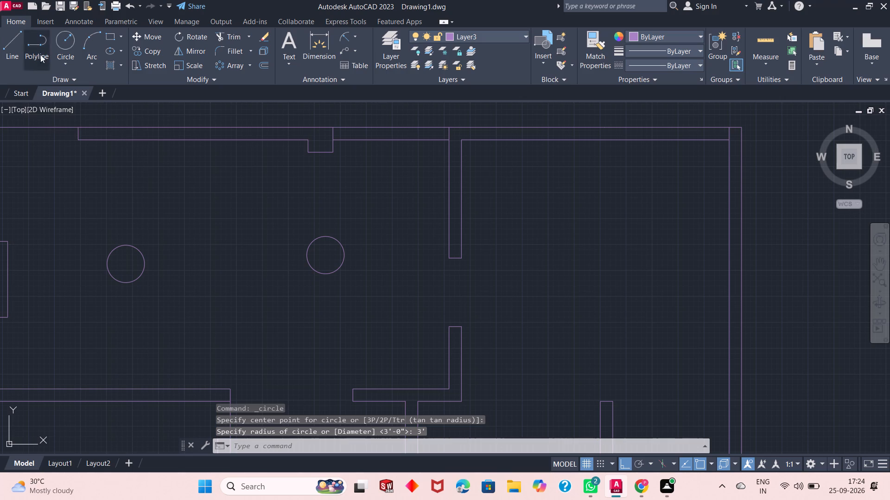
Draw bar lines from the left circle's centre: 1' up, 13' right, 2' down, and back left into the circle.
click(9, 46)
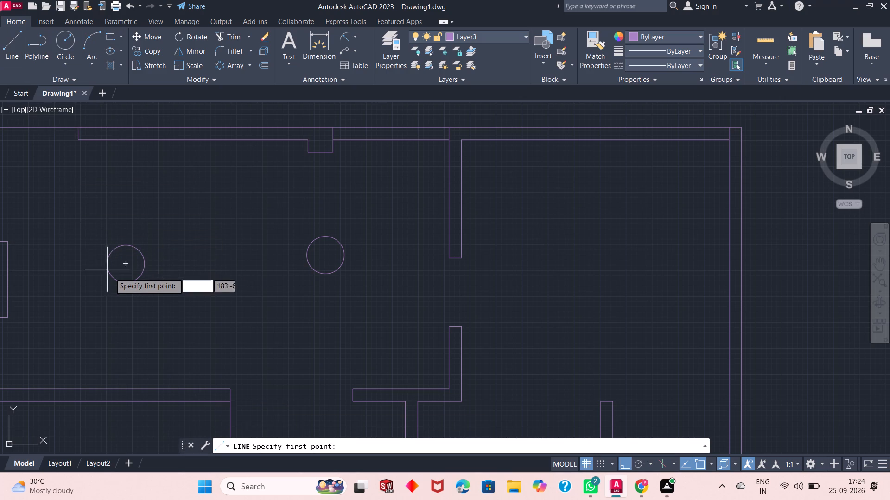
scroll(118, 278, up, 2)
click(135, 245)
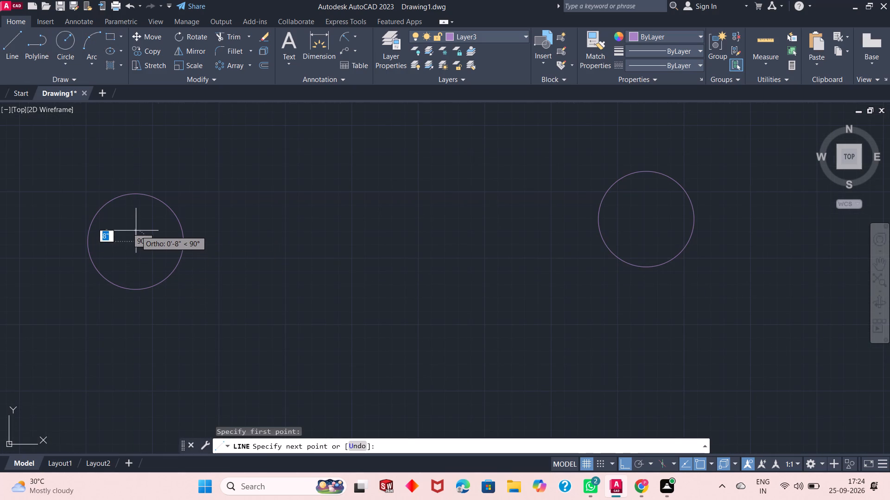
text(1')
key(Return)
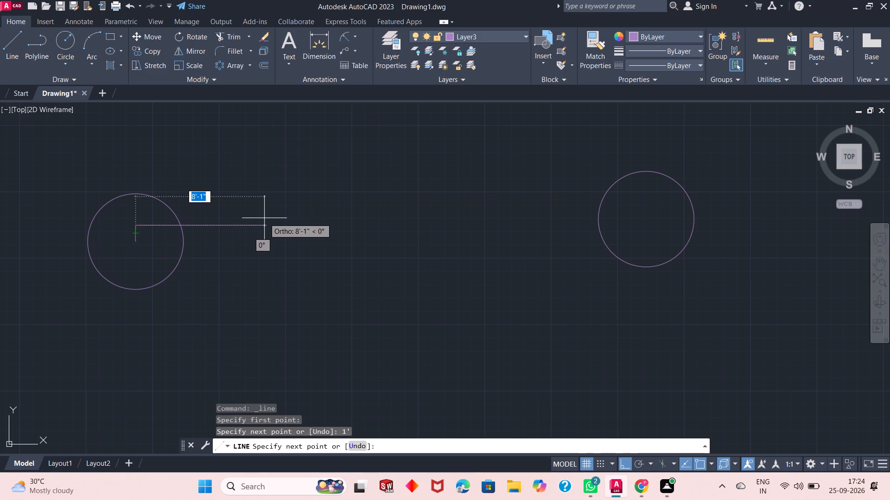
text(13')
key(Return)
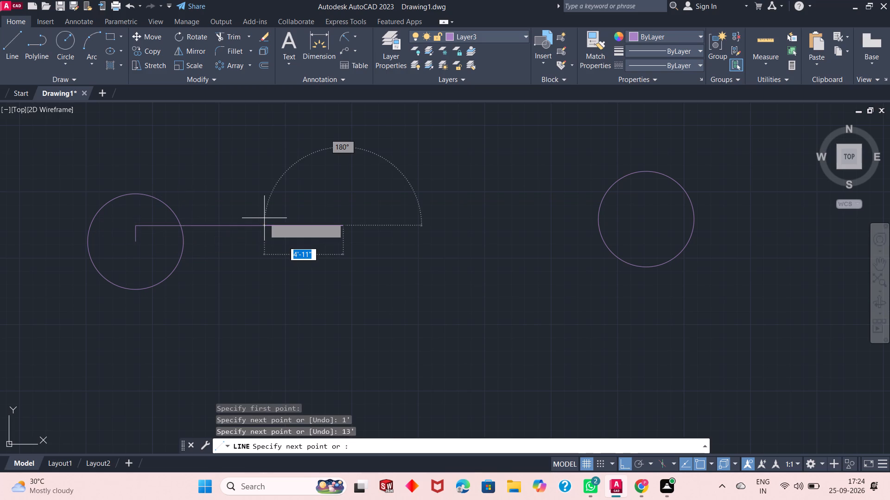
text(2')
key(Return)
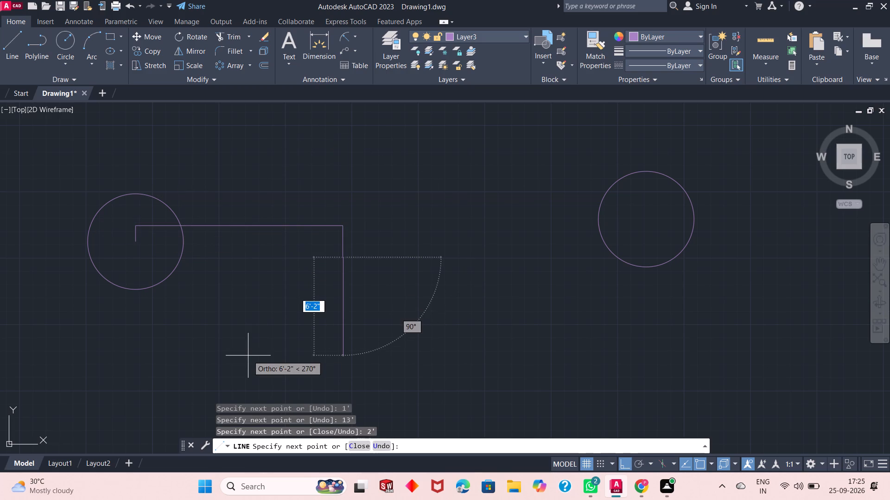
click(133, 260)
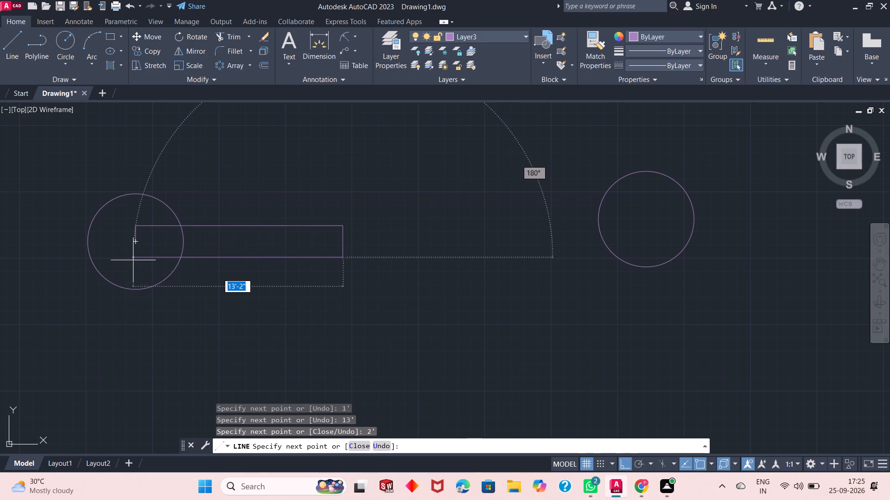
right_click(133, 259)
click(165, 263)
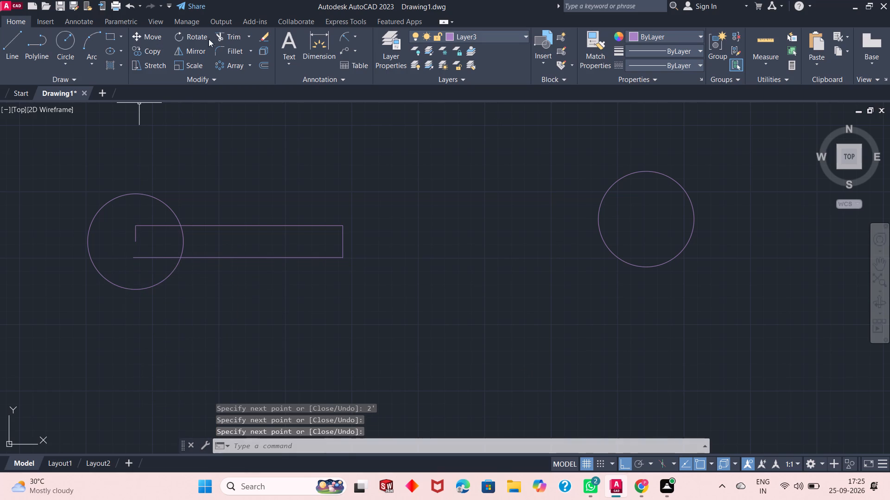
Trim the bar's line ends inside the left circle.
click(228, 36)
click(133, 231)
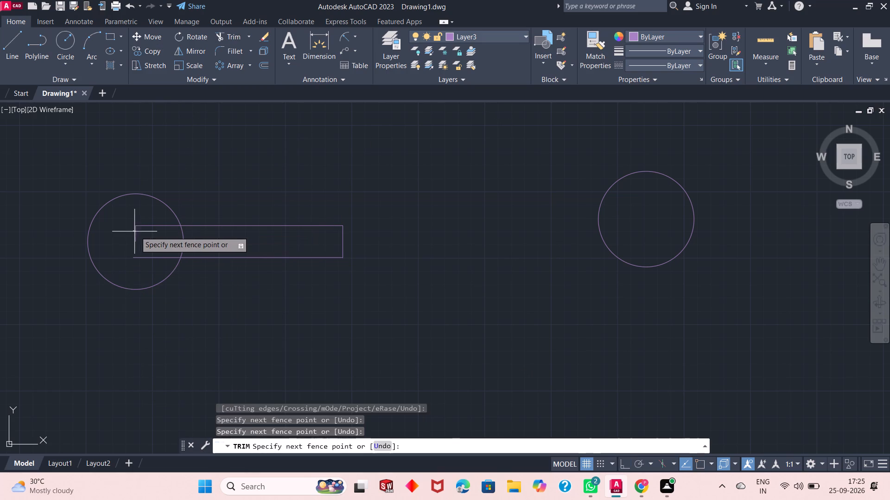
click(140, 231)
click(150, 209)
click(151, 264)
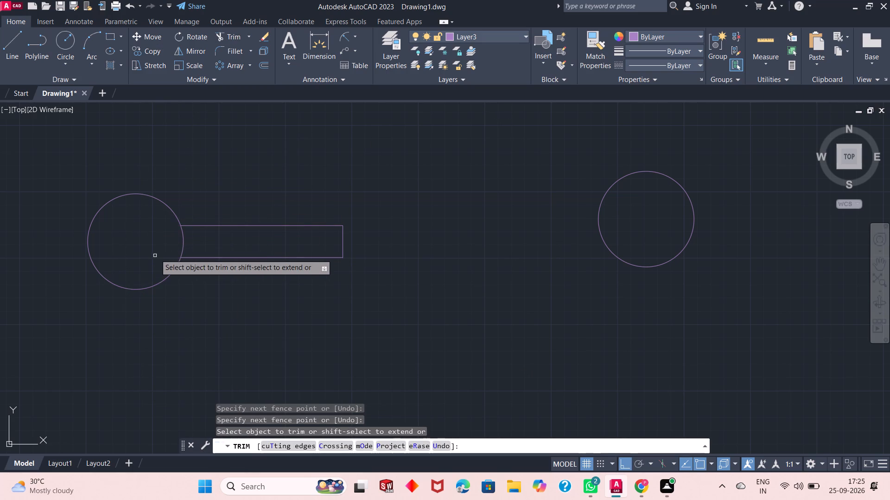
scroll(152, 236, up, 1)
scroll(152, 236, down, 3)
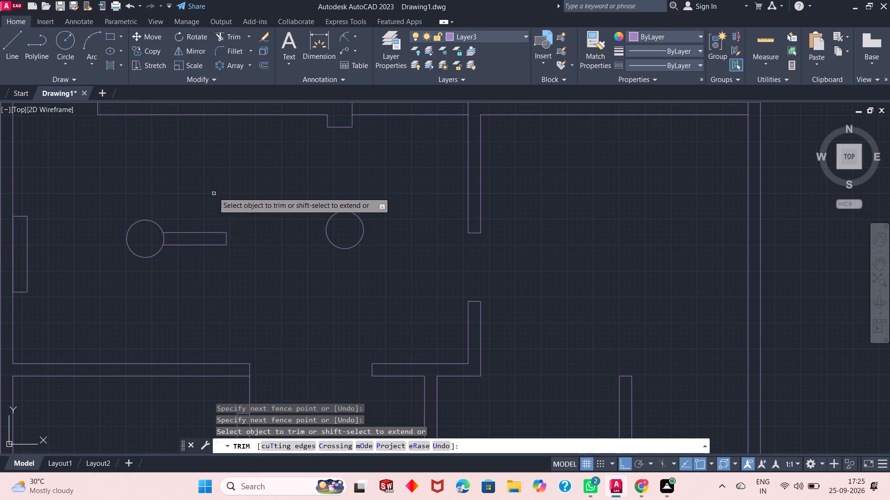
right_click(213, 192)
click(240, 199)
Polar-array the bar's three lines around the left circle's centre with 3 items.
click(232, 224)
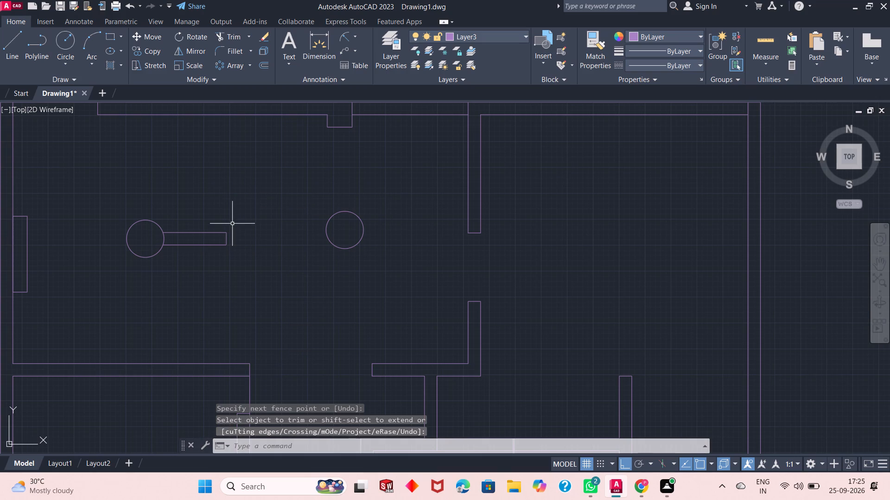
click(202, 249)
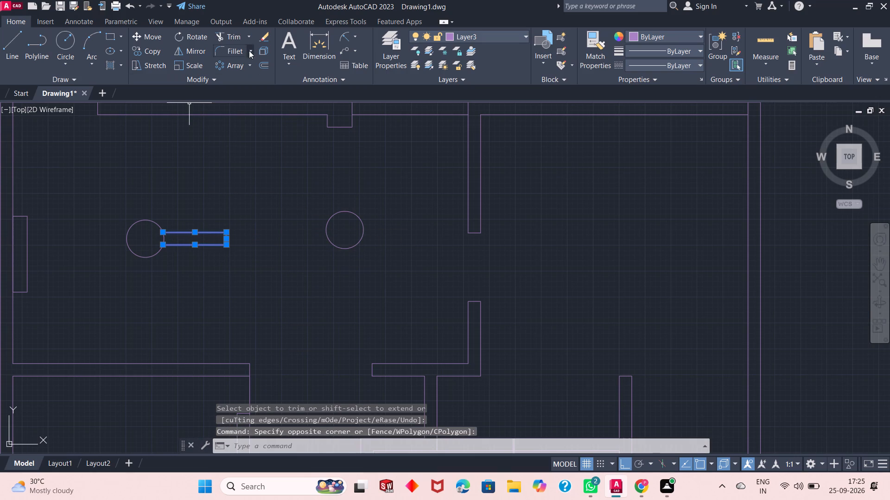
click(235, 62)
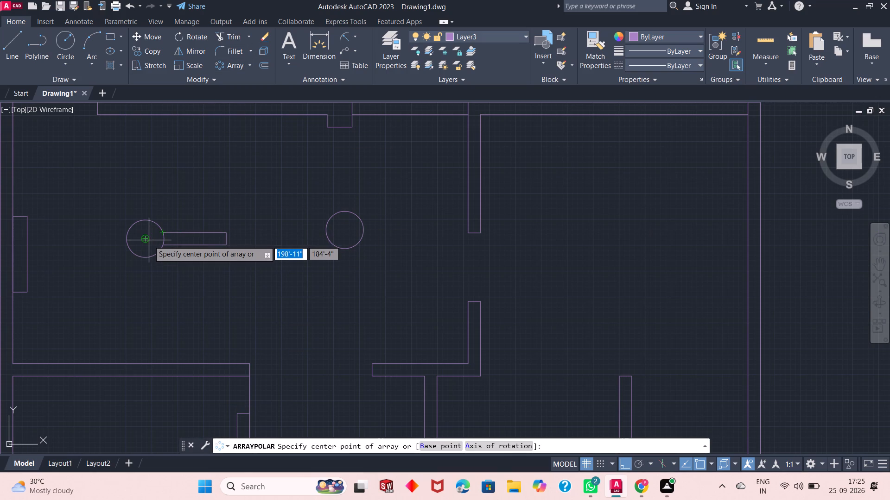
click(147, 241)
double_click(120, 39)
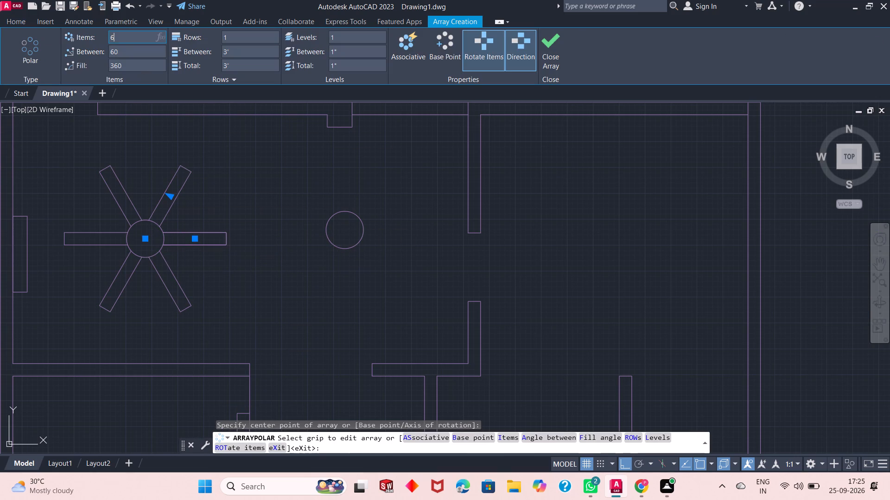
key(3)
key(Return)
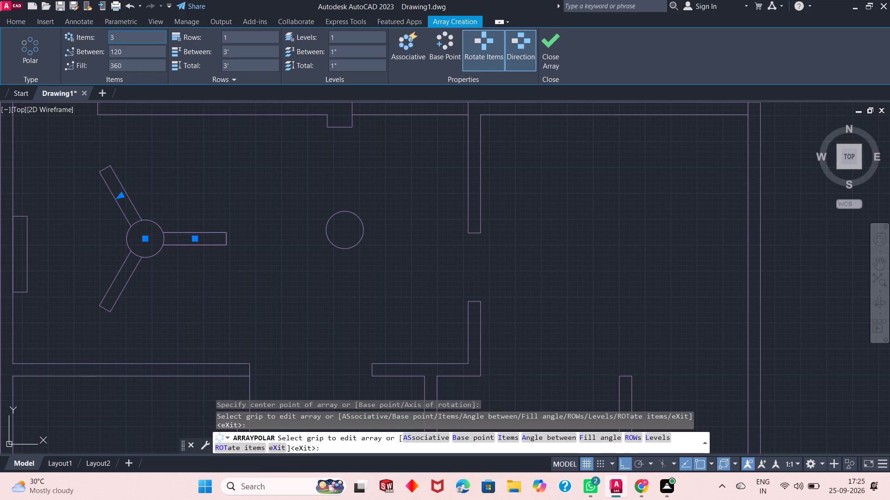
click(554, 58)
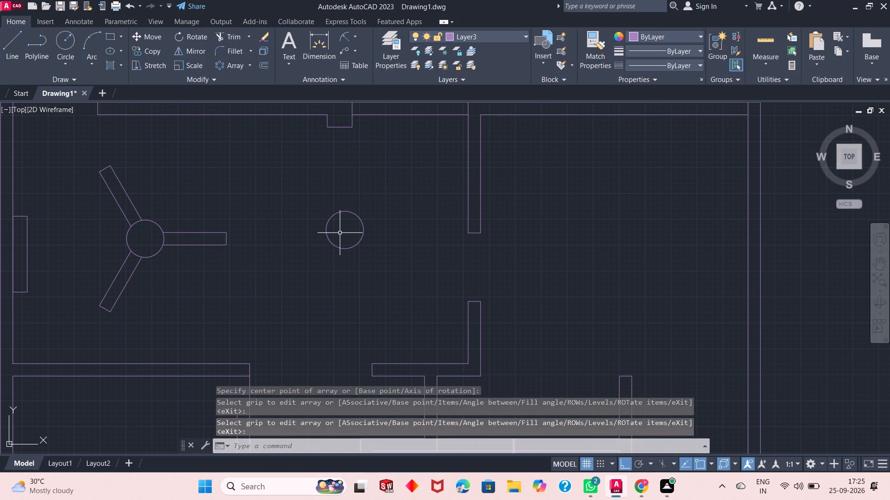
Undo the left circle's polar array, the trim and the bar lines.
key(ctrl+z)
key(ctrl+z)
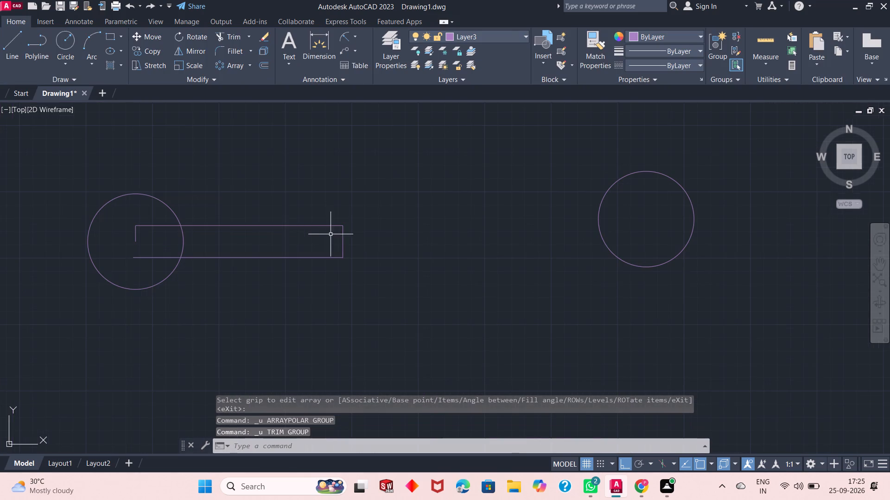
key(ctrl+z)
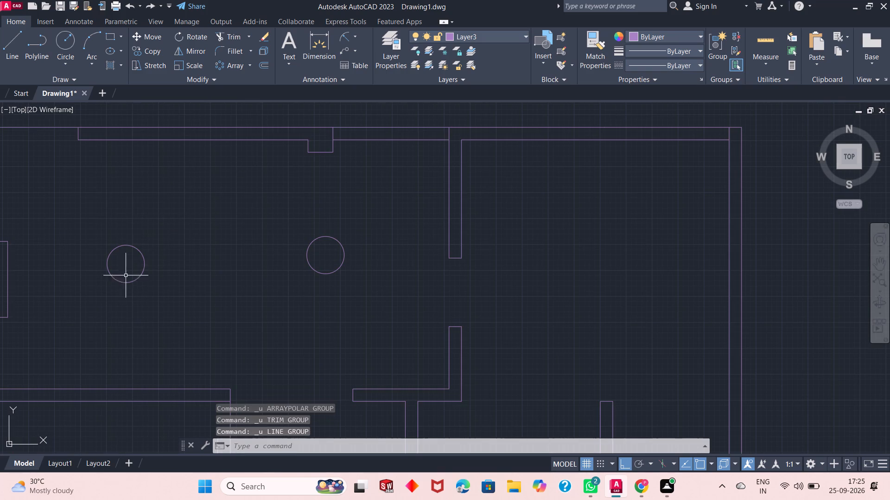
Draw bar lines from the left circle's centre: 1' up, 10' right, 2' down, and back left into the circle.
scroll(113, 282, up, 2)
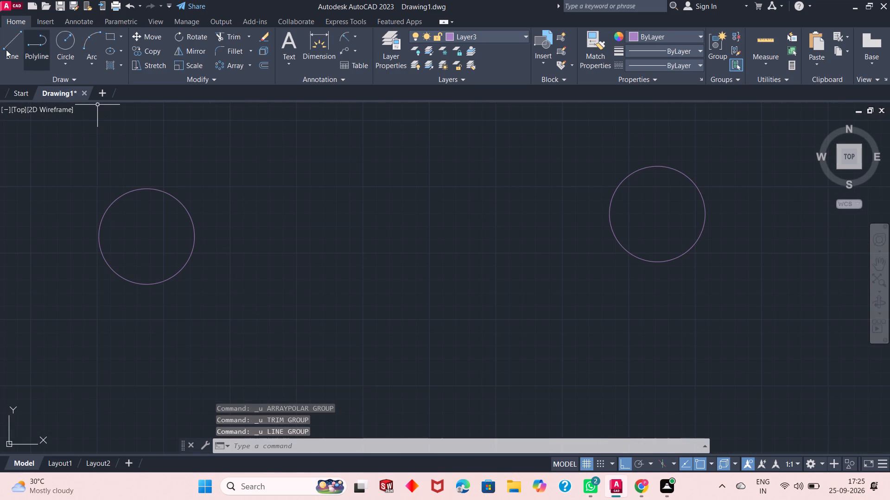
click(6, 50)
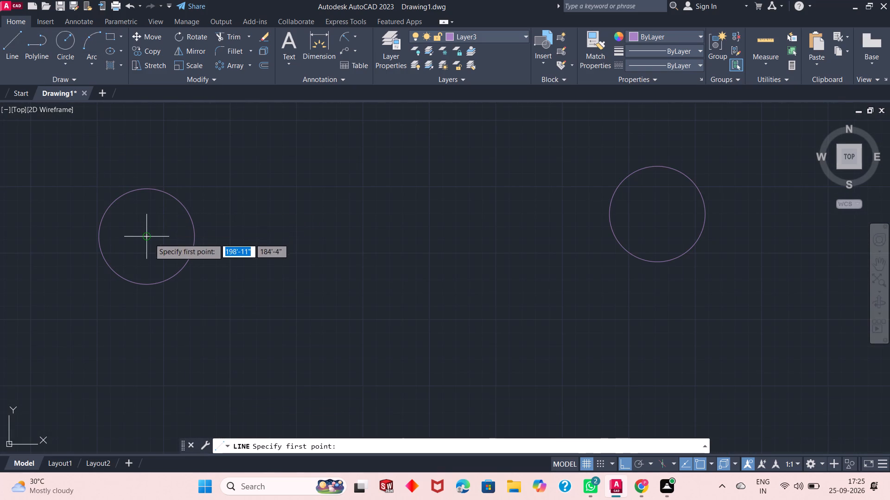
click(149, 238)
key(1)
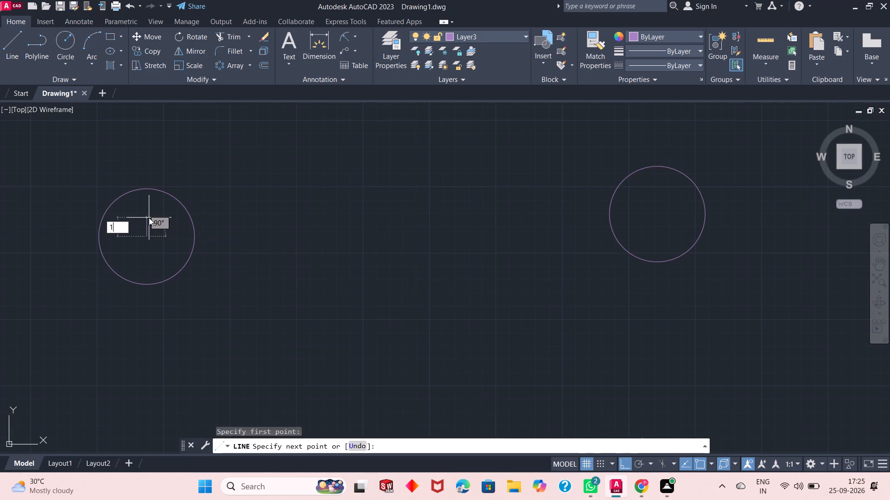
key(apostrophe)
key(Return)
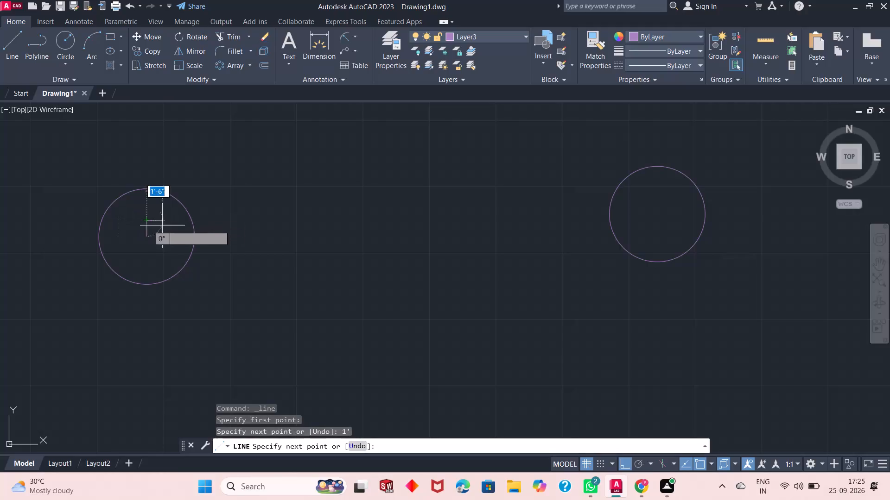
text(10)
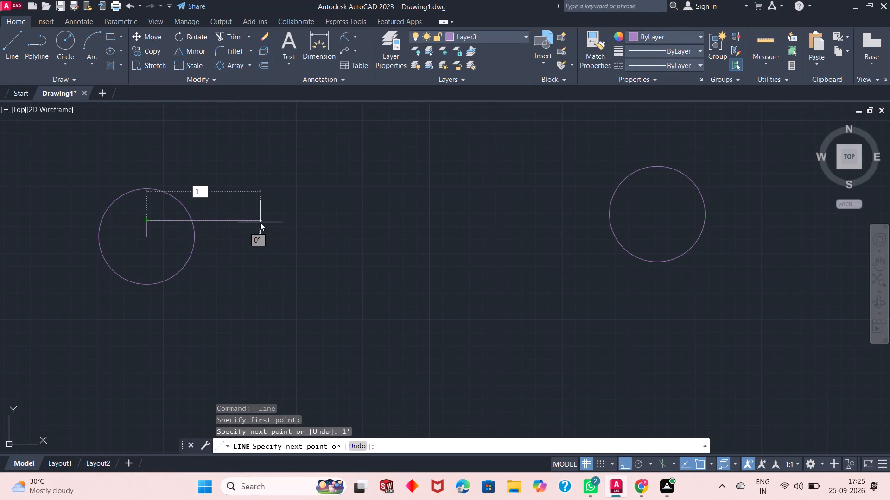
key(apostrophe)
key(Return)
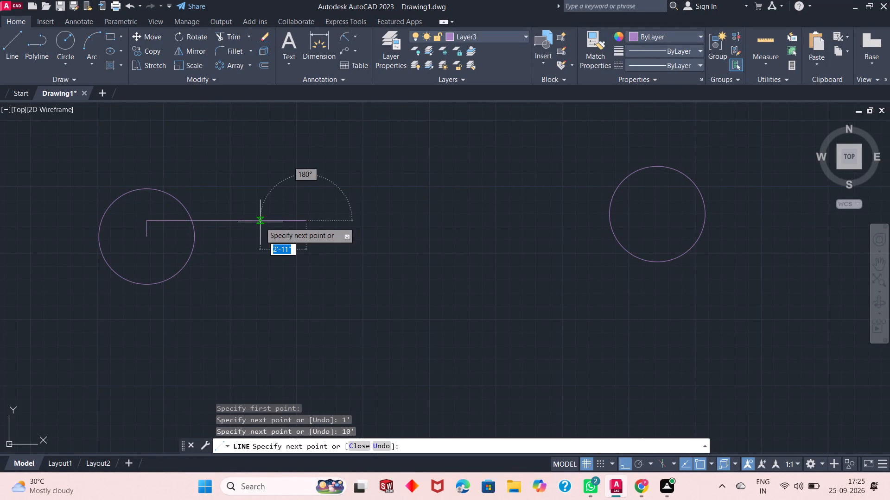
text(2')
key(Return)
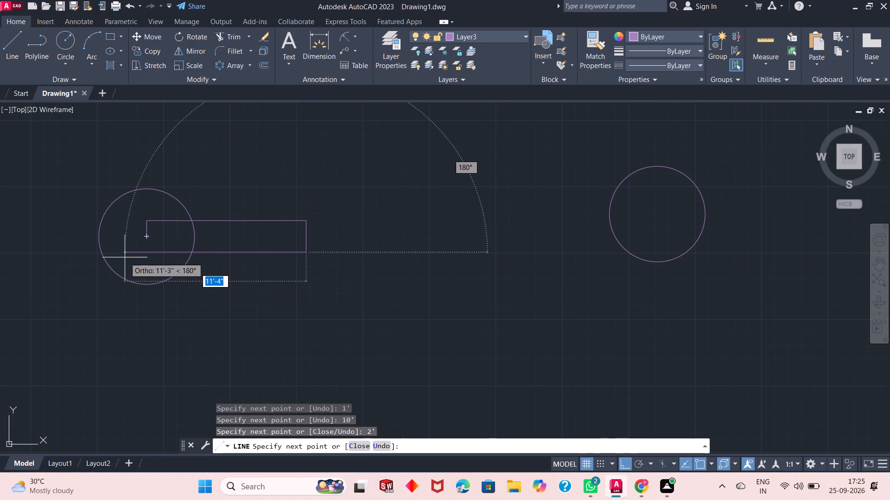
click(133, 258)
right_click(134, 259)
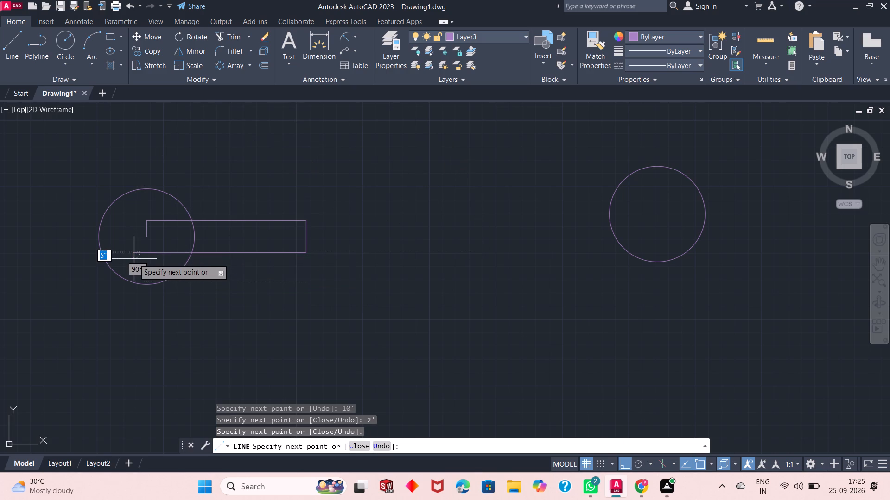
click(158, 267)
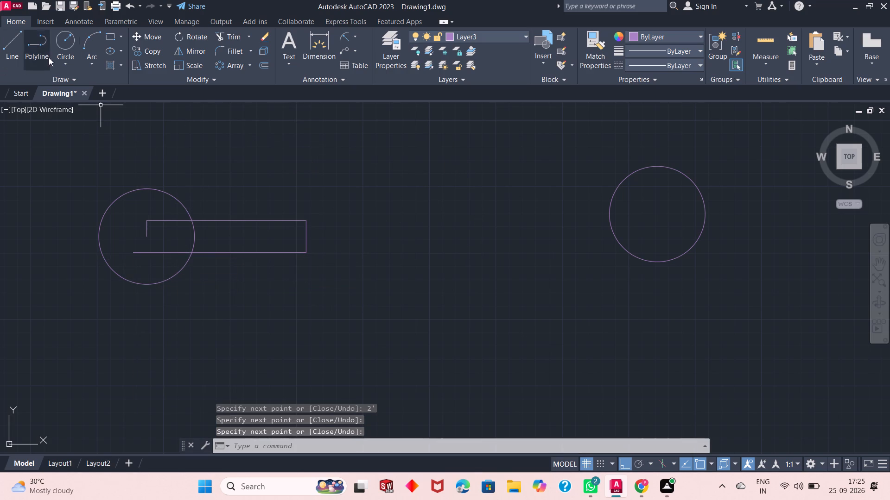
Trim the bar's line ends inside the left circle, including the short vertical stub at its centre.
click(229, 42)
click(154, 210)
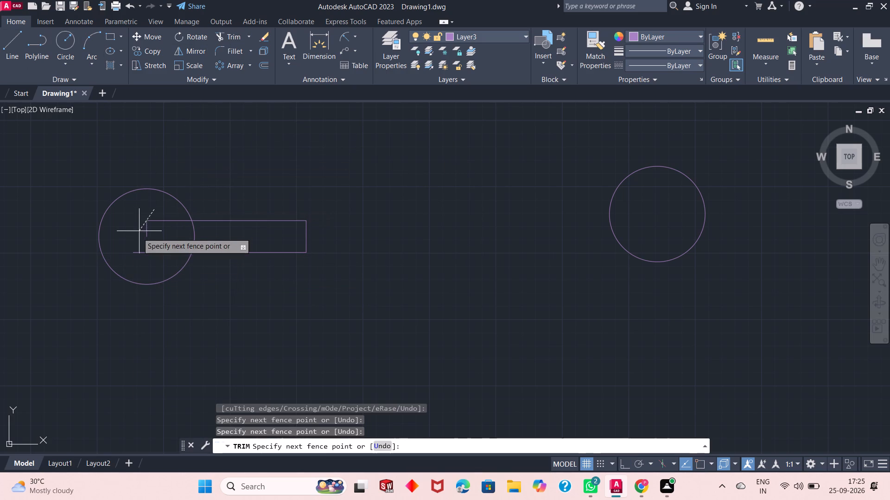
click(144, 260)
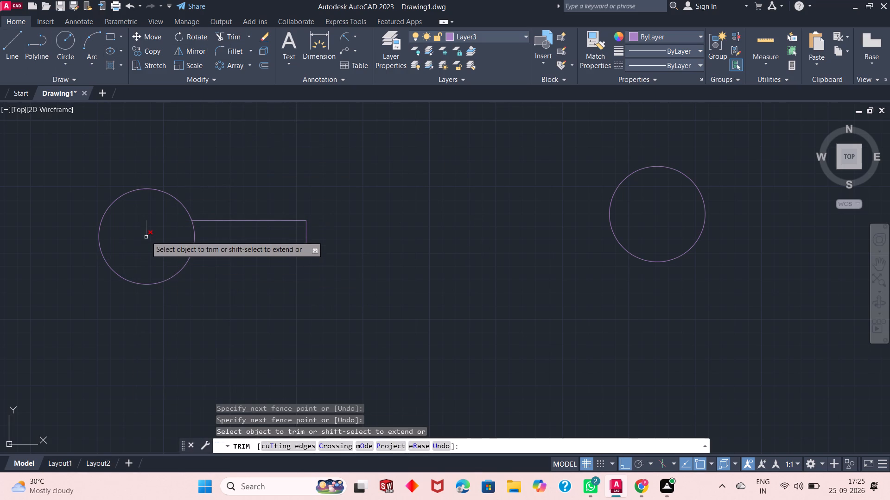
click(147, 232)
right_click(147, 232)
click(177, 240)
Polar-array the bar's three lines around the left circle's centre with 3 items.
drag(396, 191, 388, 190)
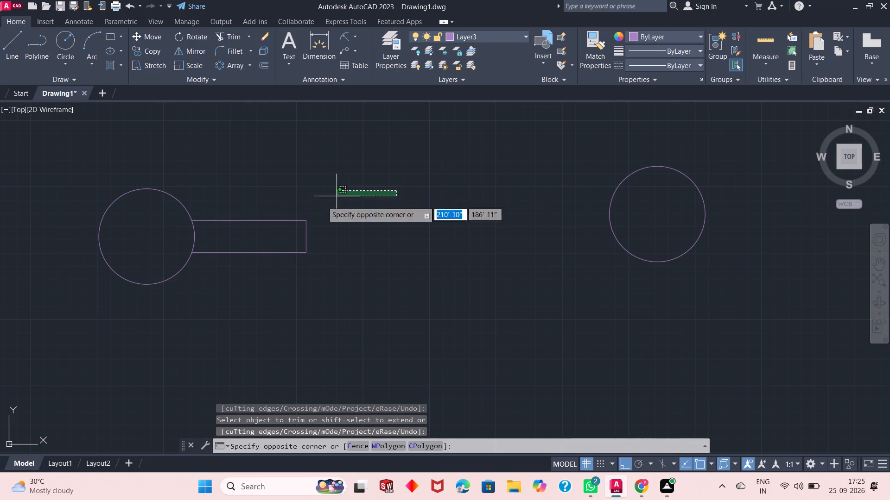
click(271, 289)
click(233, 65)
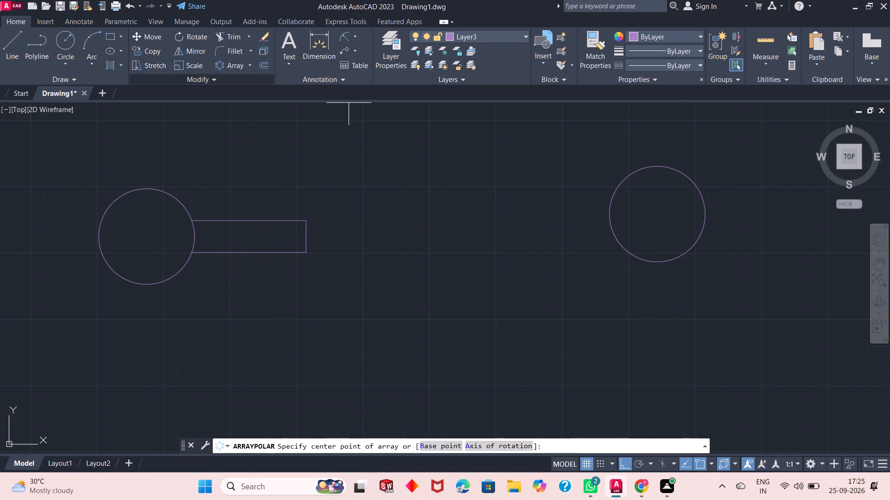
click(148, 238)
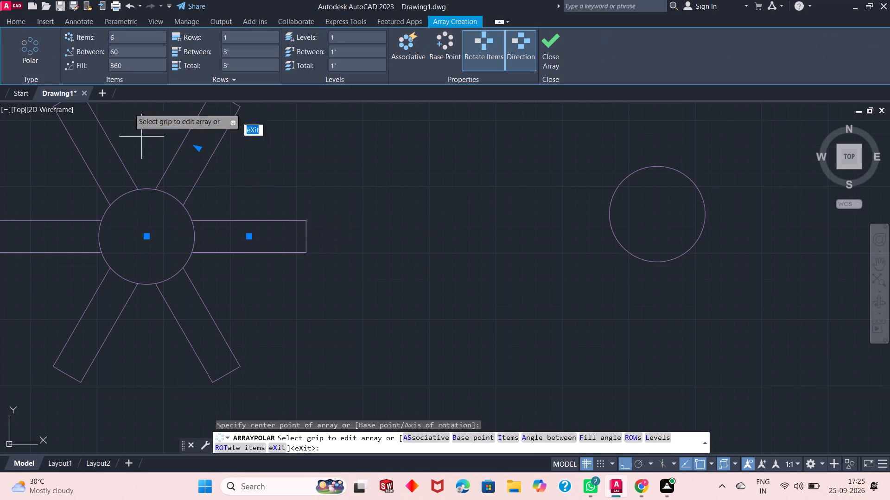
double_click(134, 31)
key(3)
key(Return)
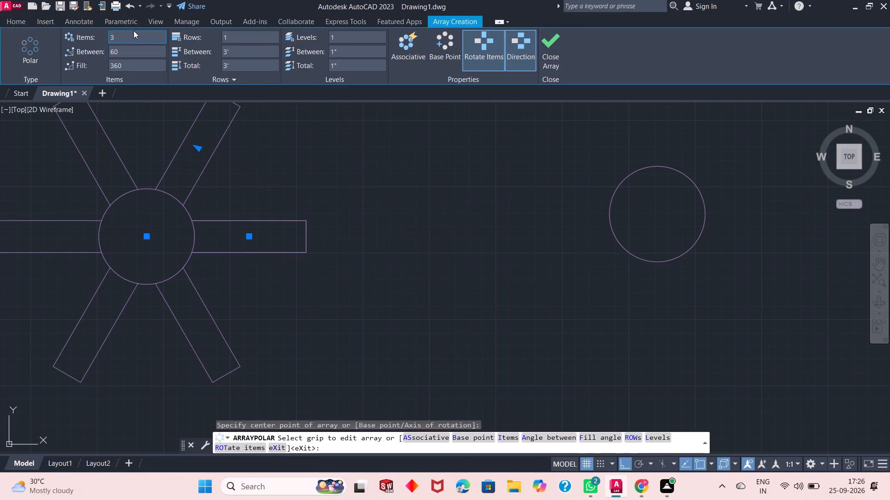
click(557, 61)
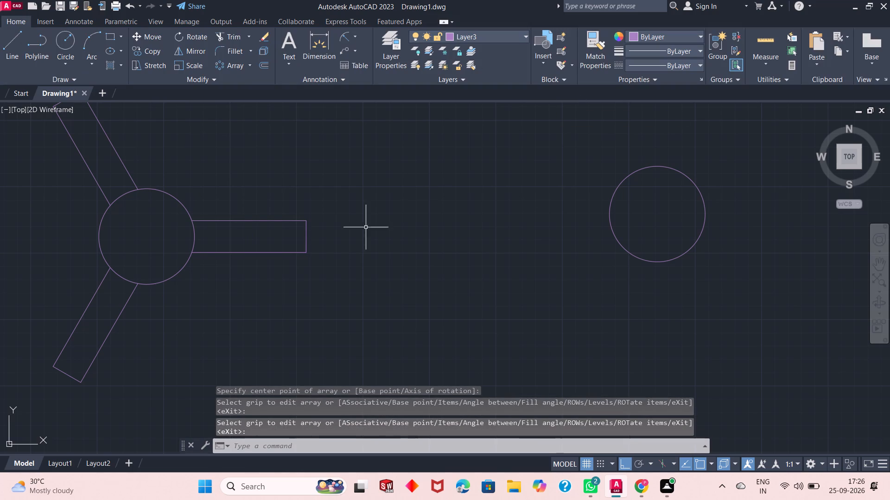
Draw bar lines from the right circle's centre: 1' up, 10' right, 2' down, and back left into the circle.
scroll(303, 278, up, 2)
scroll(303, 278, down, 4)
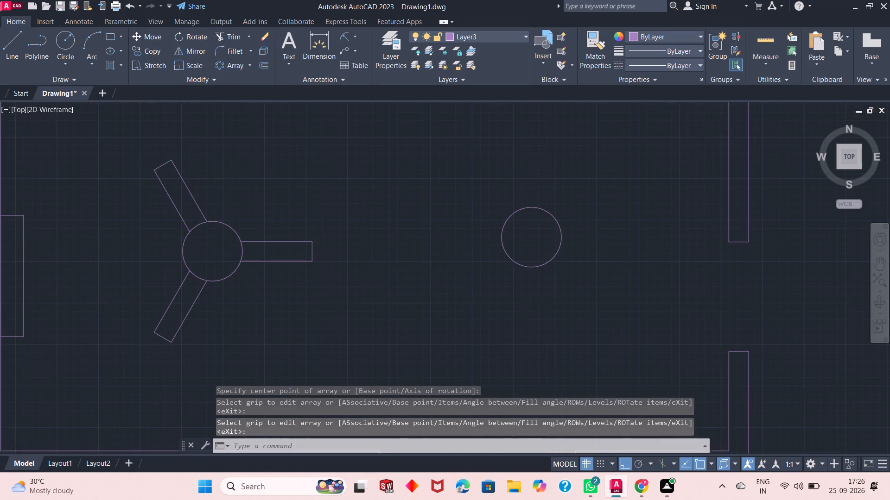
scroll(322, 275, down, 1)
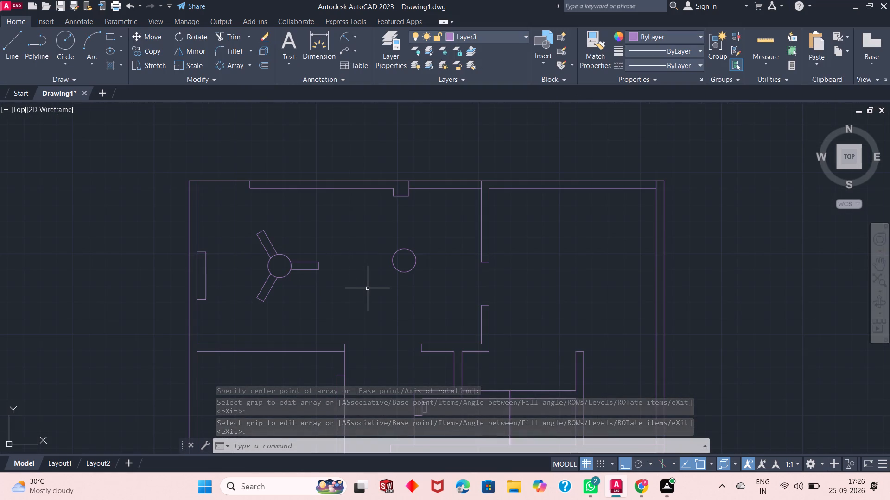
scroll(438, 263, down, 1)
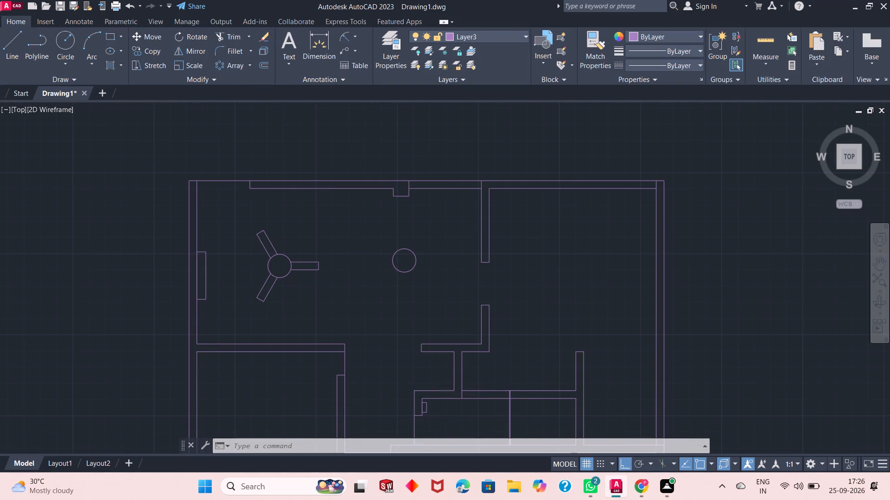
scroll(438, 263, up, 3)
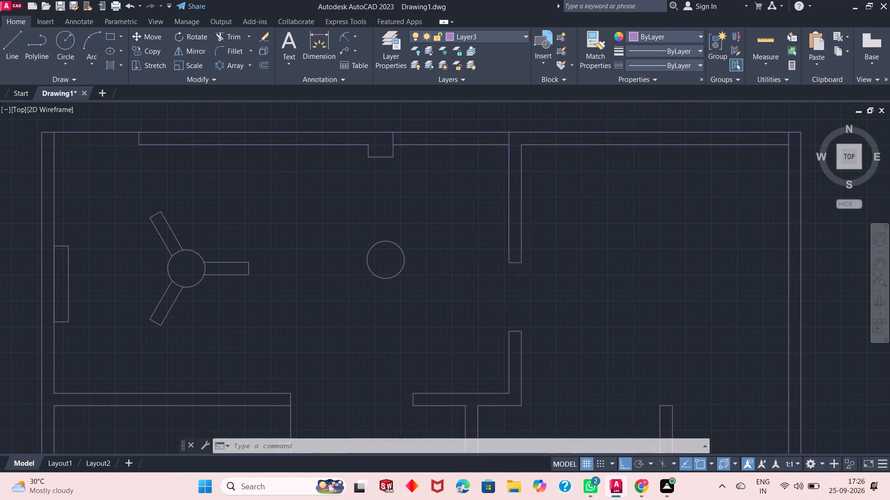
click(6, 50)
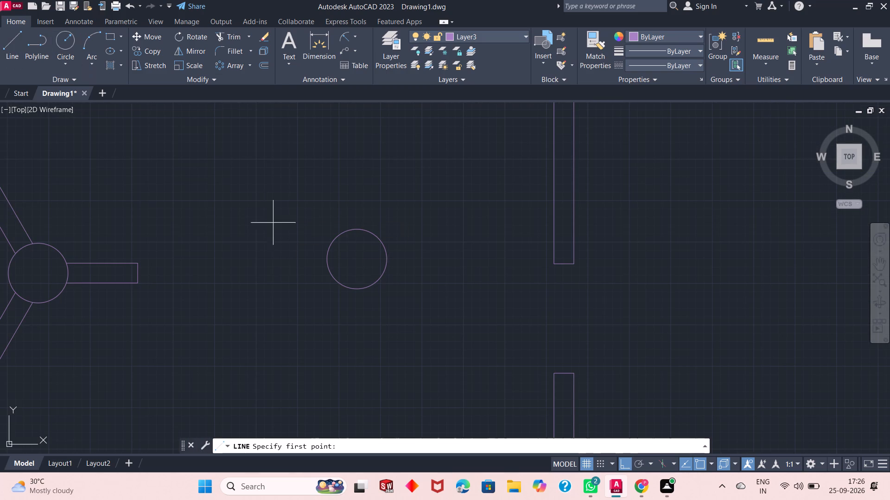
click(358, 262)
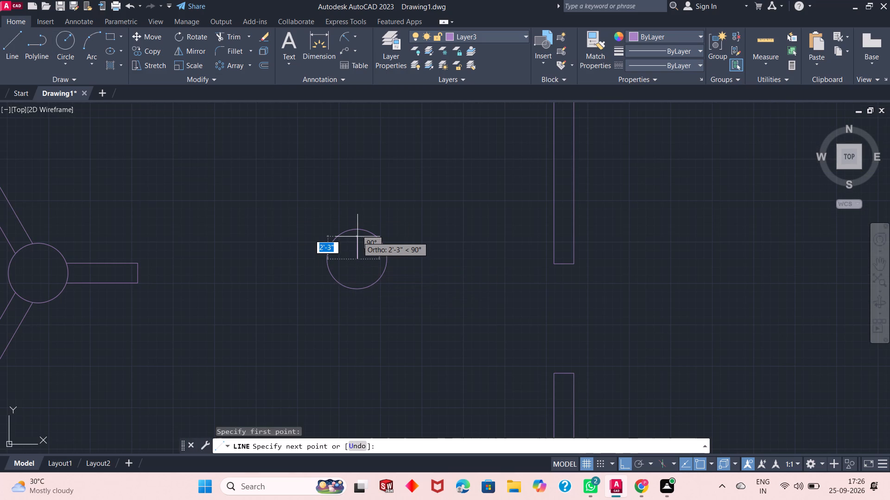
text(1')
key(Return)
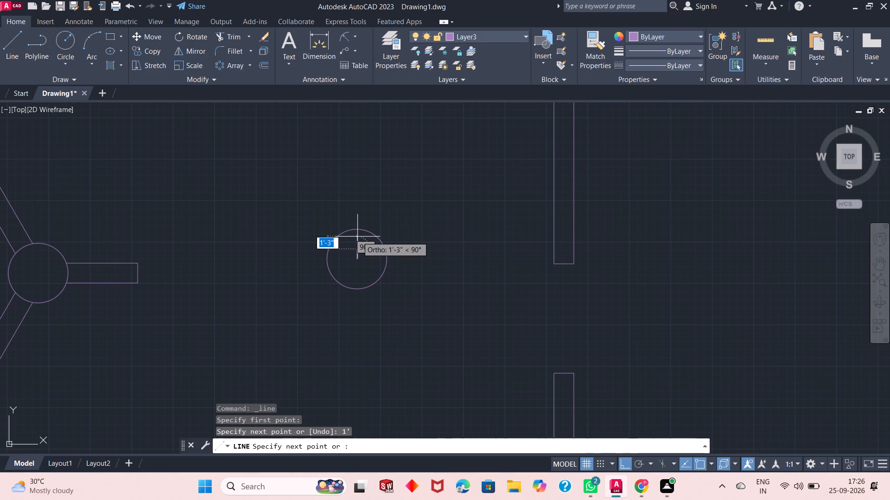
text(10)
key(Return)
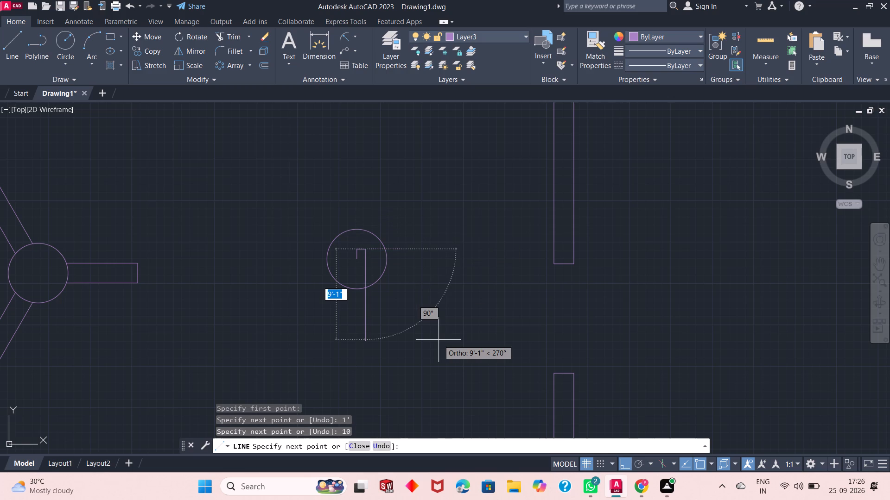
key(ctrl+z)
text(10')
key(Return)
text(2')
key(Return)
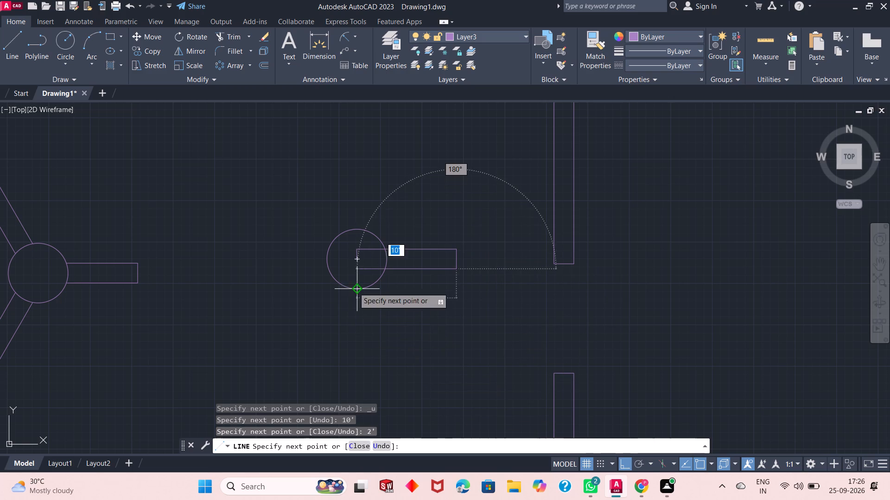
click(354, 269)
right_click(354, 269)
click(377, 276)
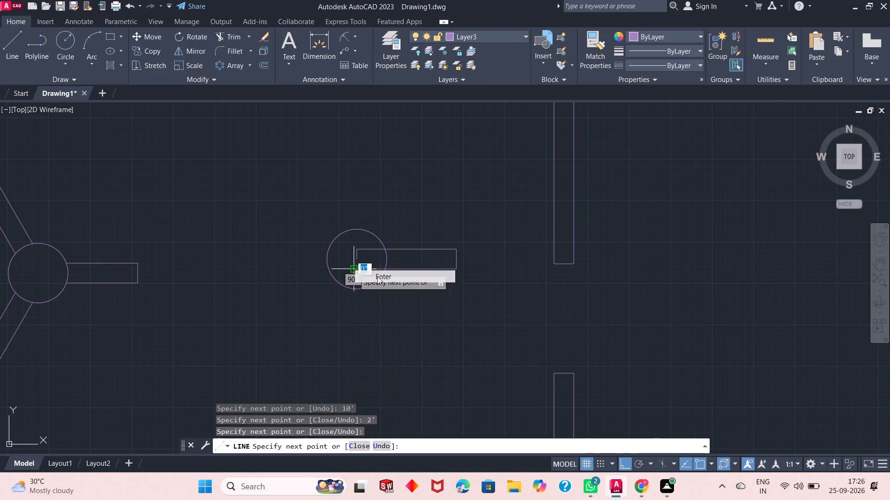
Trim the new bar's line ends and the centre stub inside the right circle.
click(216, 34)
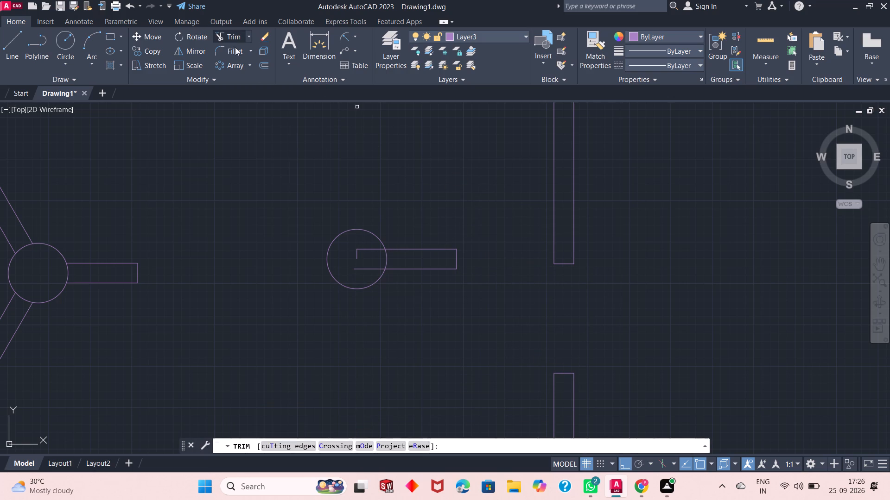
scroll(382, 264, up, 2)
click(351, 212)
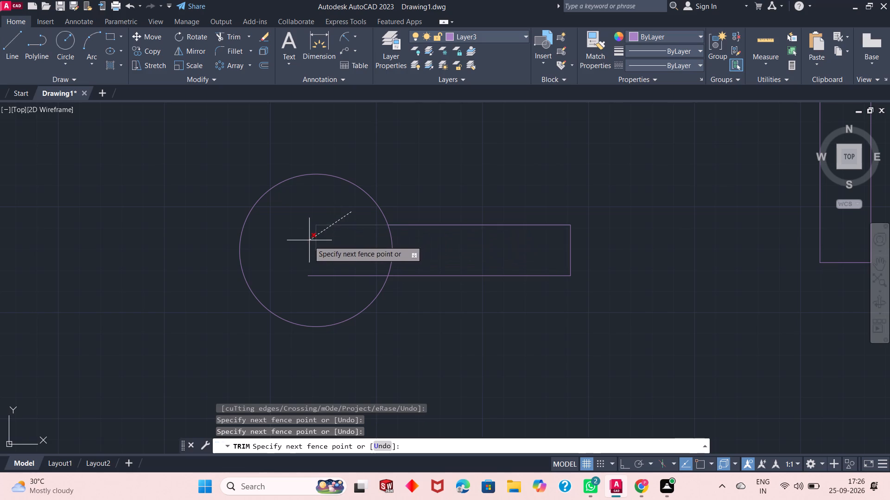
click(309, 241)
click(325, 262)
click(331, 286)
right_click(331, 286)
click(359, 294)
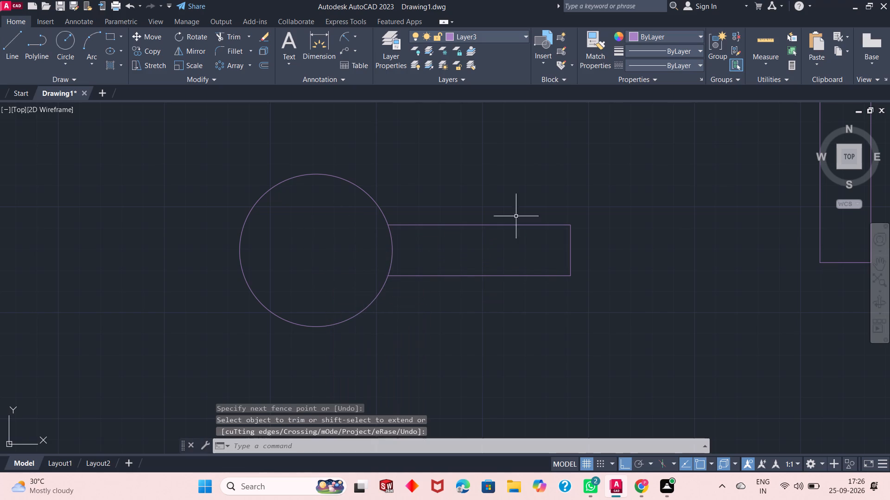
Polar-array the bar's three lines around the right circle's centre with 3 items.
click(579, 197)
click(494, 314)
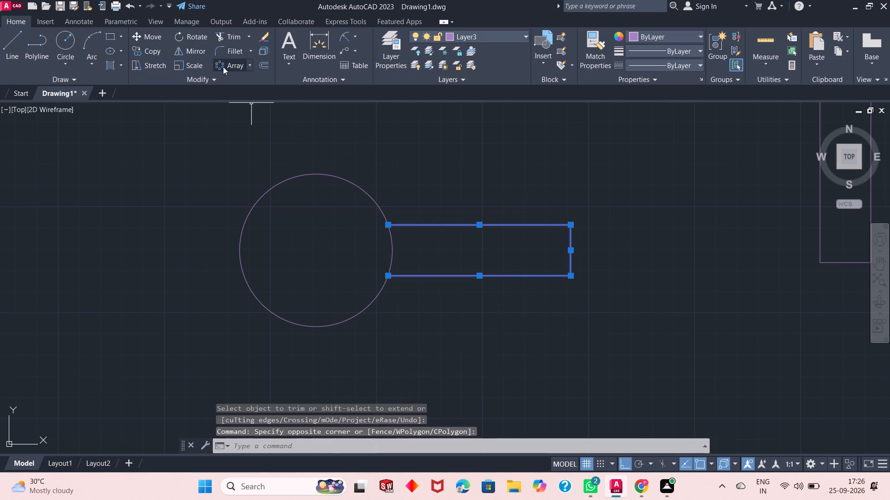
click(223, 67)
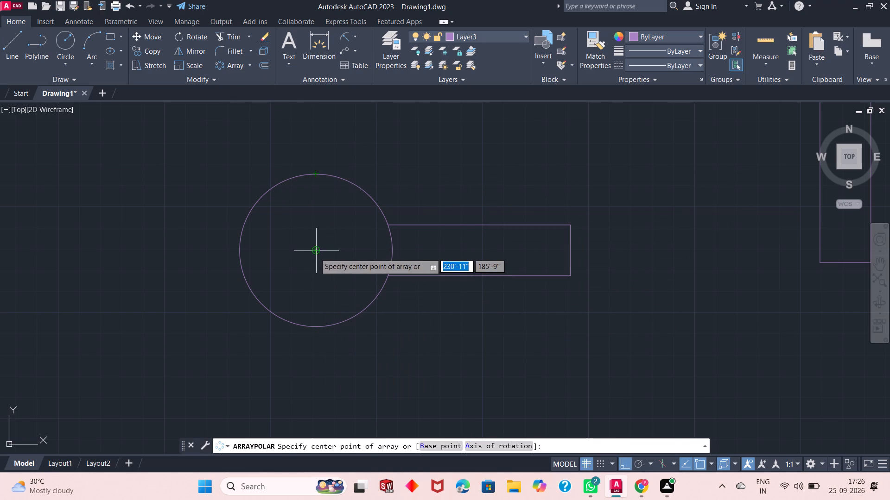
click(315, 253)
double_click(136, 36)
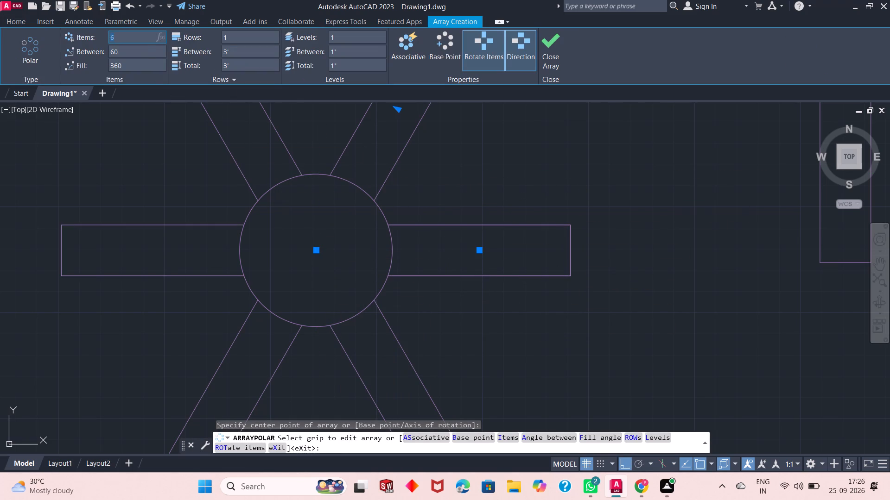
key(3)
key(Return)
scroll(344, 292, up, 2)
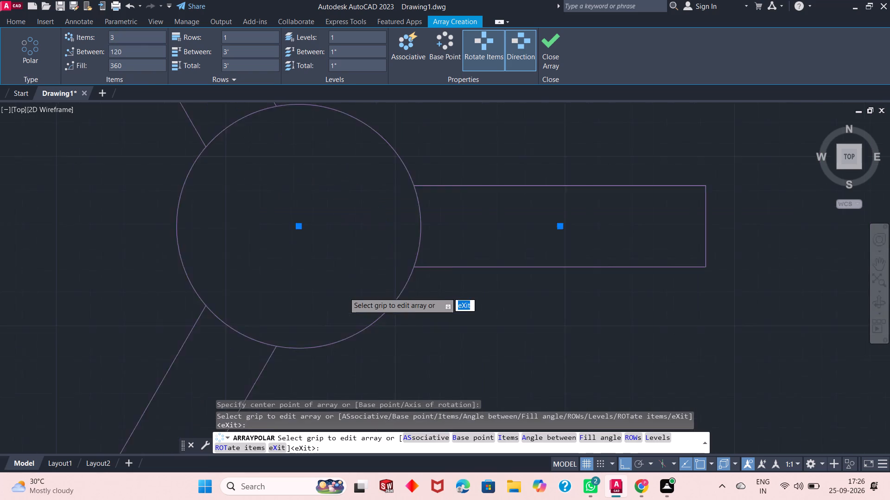
scroll(337, 285, down, 3)
click(545, 52)
Draw two concentric circles with 2' and 1' radii at the centre of the left three-bar fixture.
scroll(351, 216, down, 1)
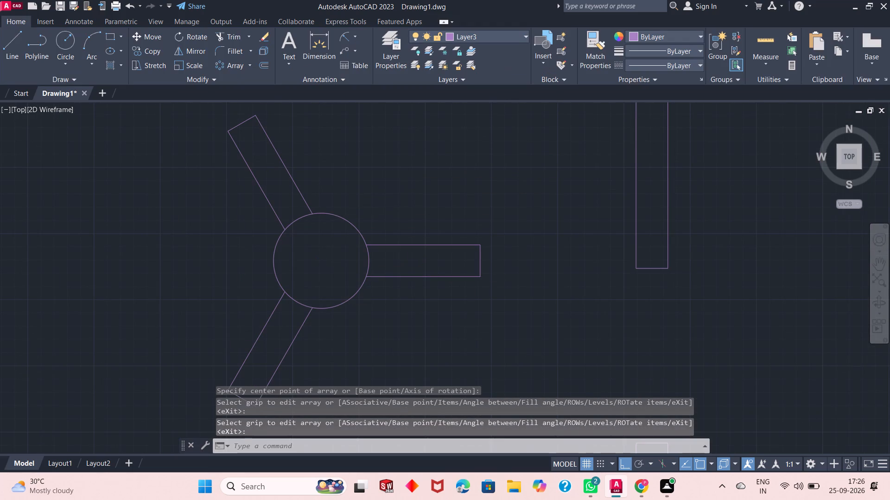
scroll(351, 216, down, 2)
scroll(317, 248, up, 1)
scroll(317, 249, down, 1)
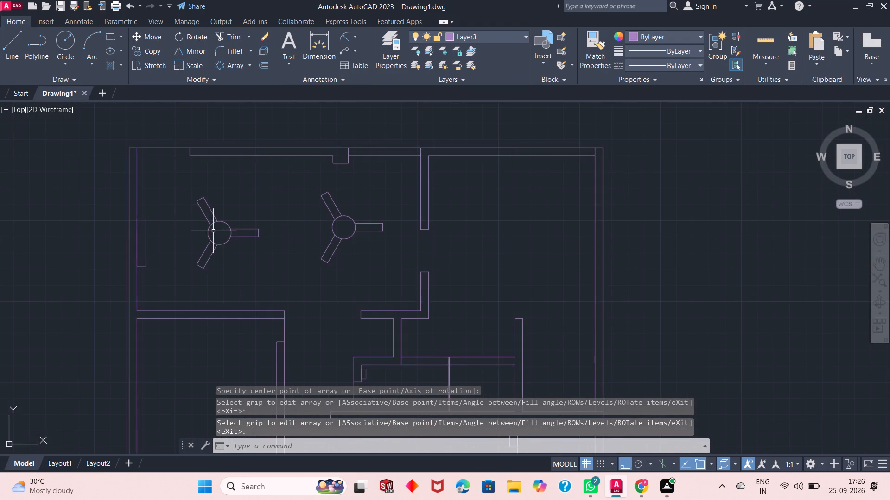
scroll(195, 229, up, 1)
scroll(332, 227, up, 1)
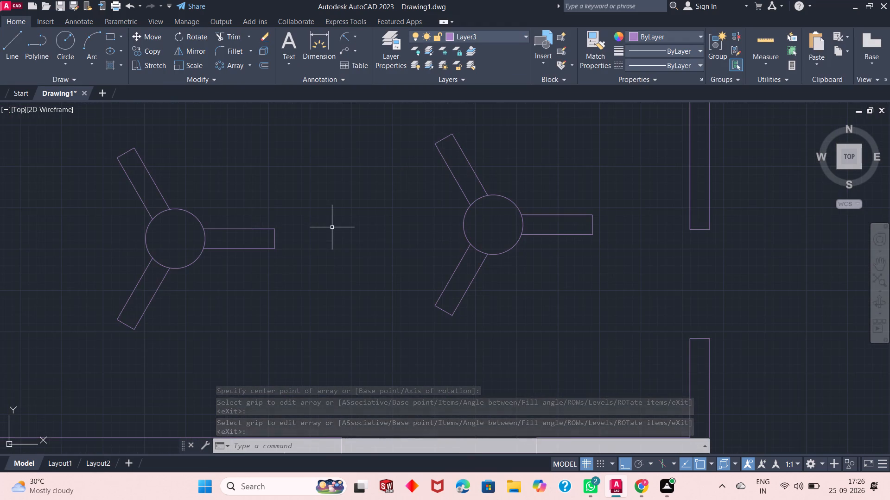
scroll(332, 227, down, 2)
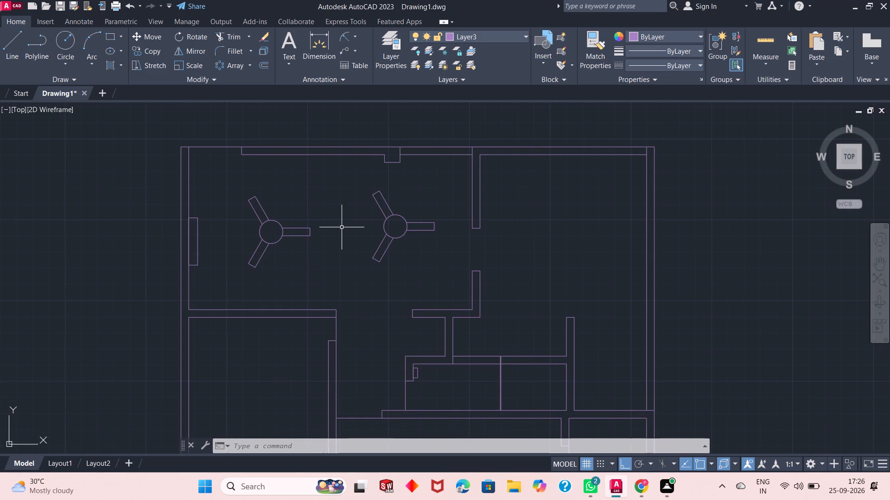
click(65, 43)
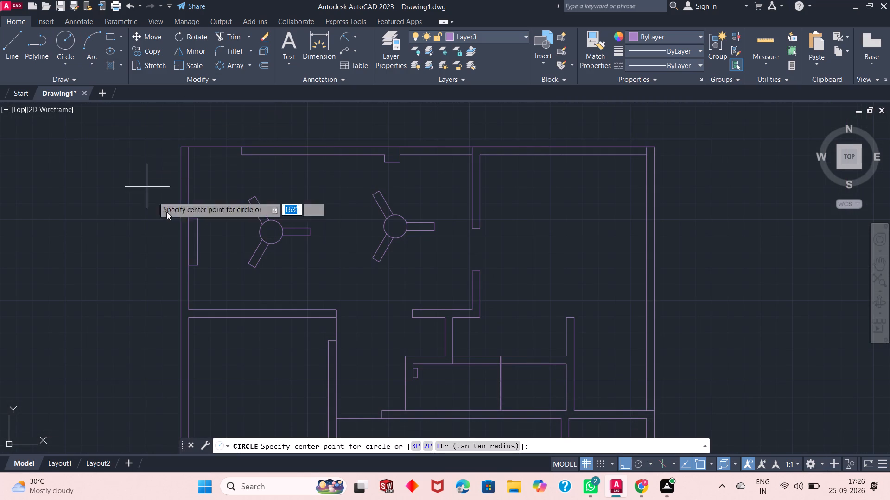
click(272, 232)
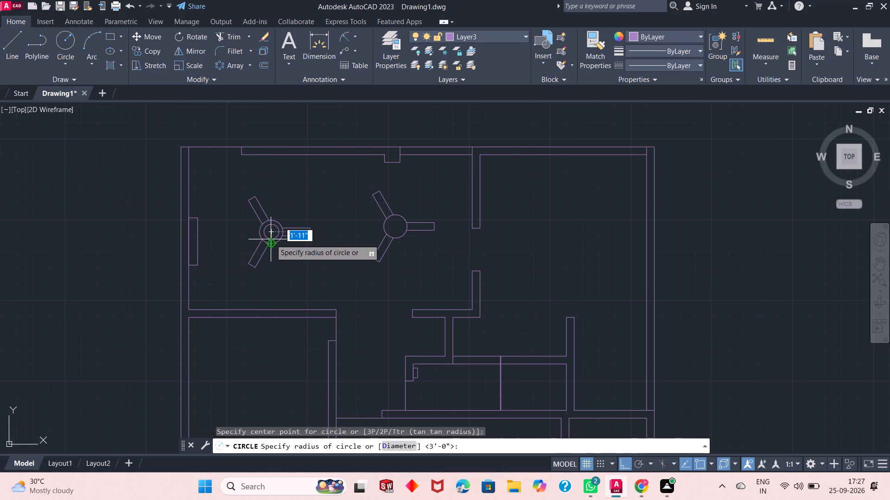
text(2')
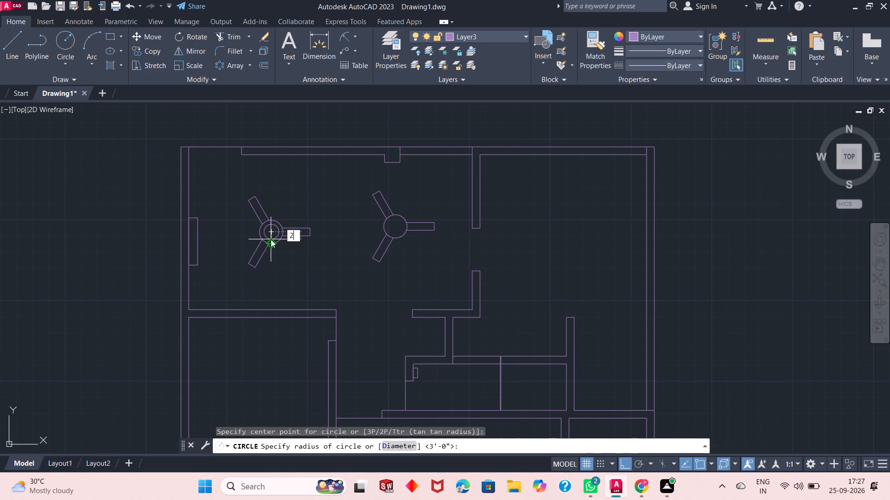
key(Return)
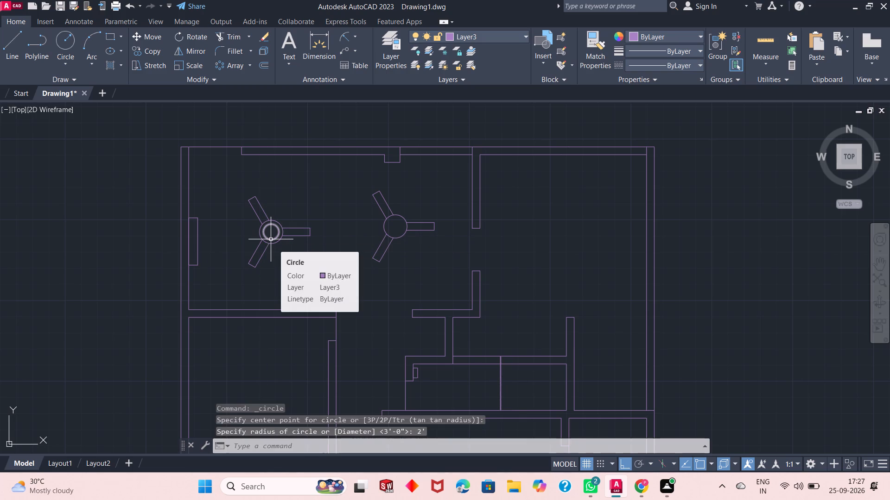
key(space)
click(268, 234)
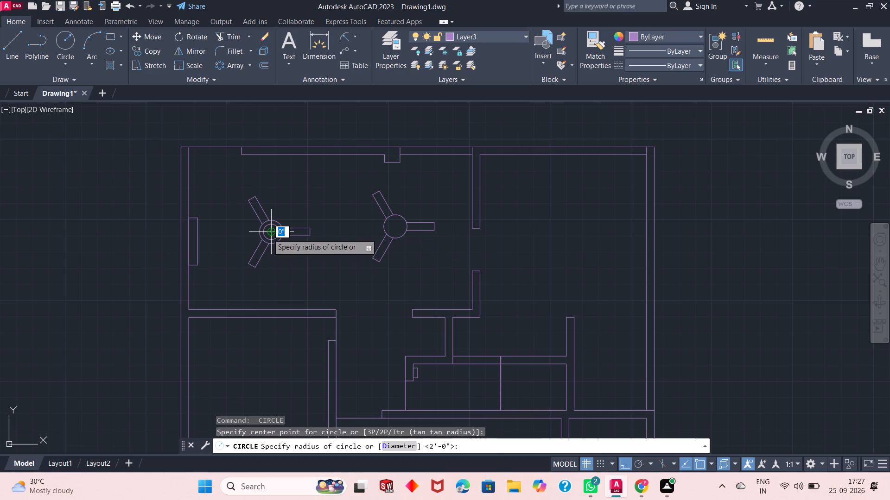
scroll(272, 234, up, 4)
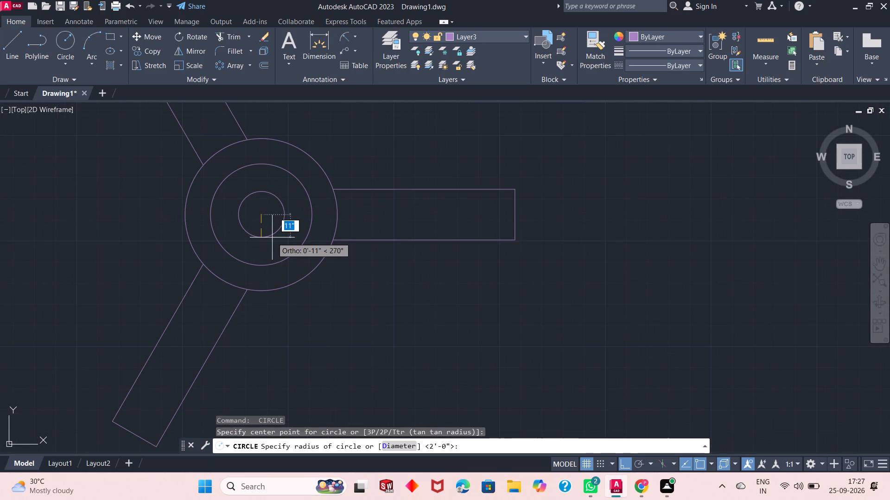
text(1')
key(Return)
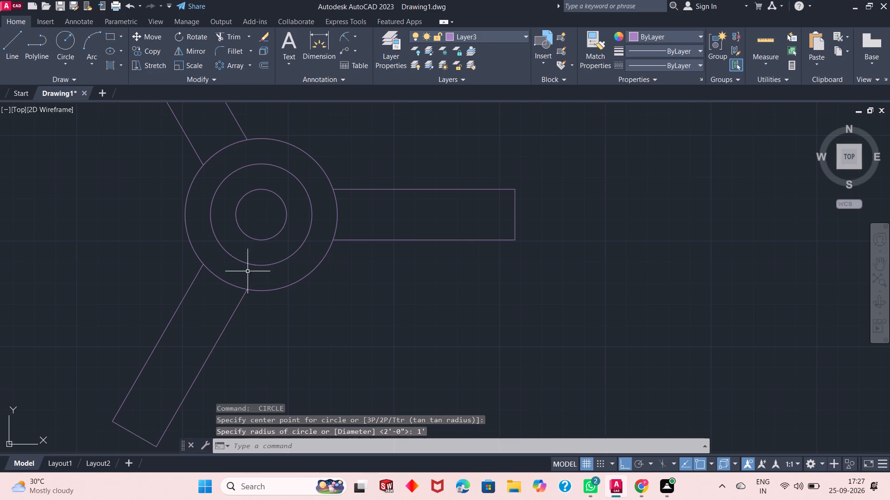
Replace the left fixture's 2' radius circle with a concentric circle of 2'6" radius.
scroll(234, 290, up, 1)
scroll(234, 290, down, 2)
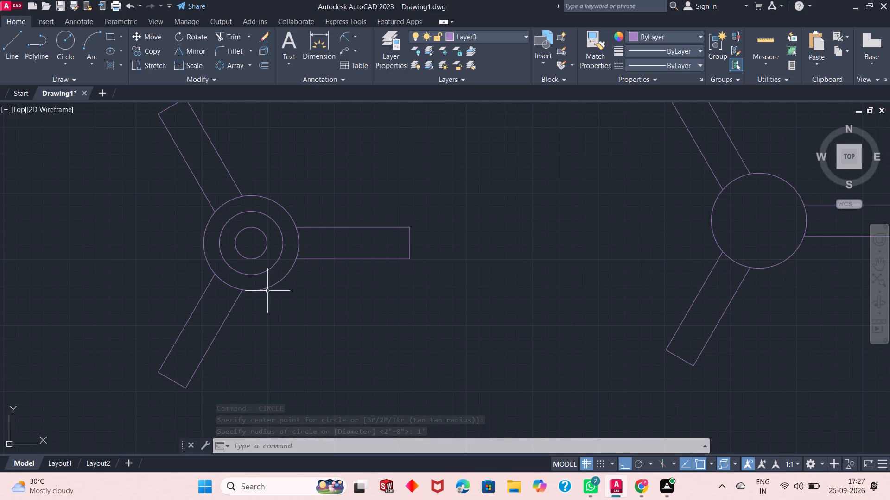
click(268, 270)
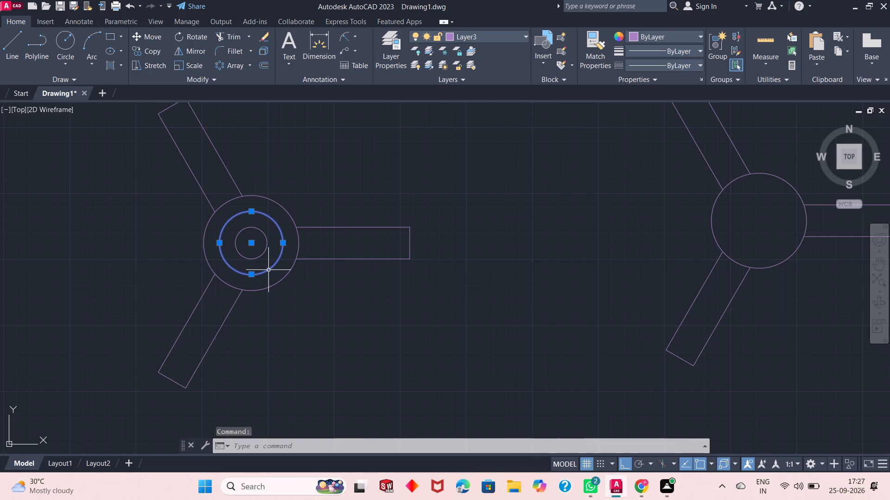
key(Delete)
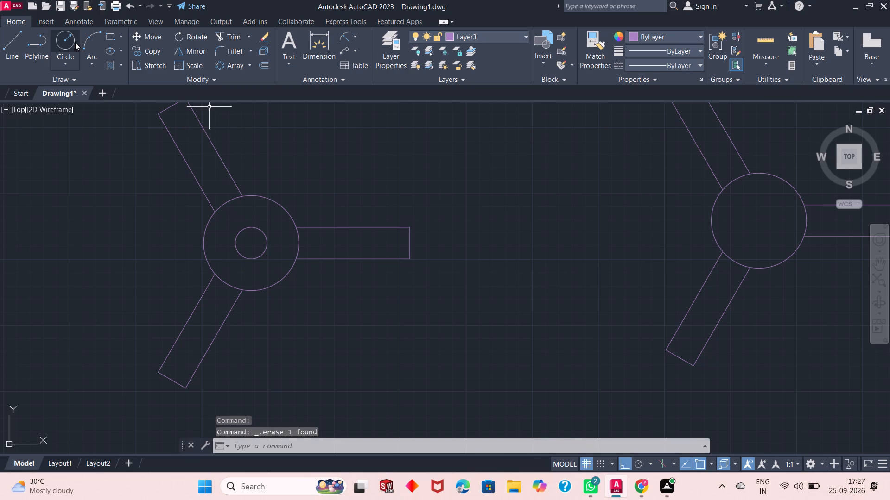
click(73, 42)
click(249, 247)
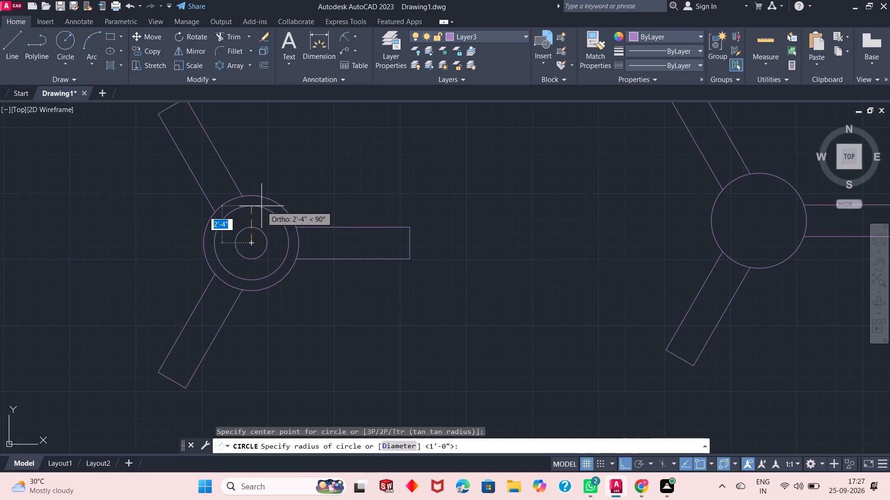
text(2'6")
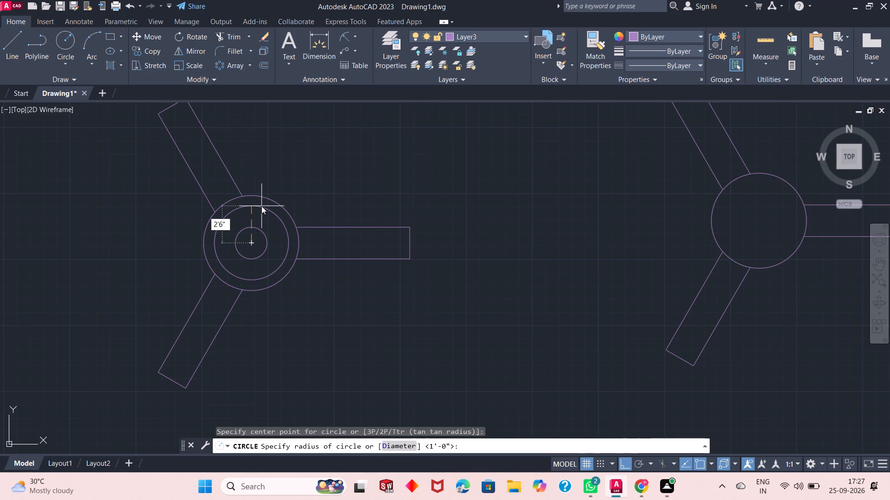
key(Return)
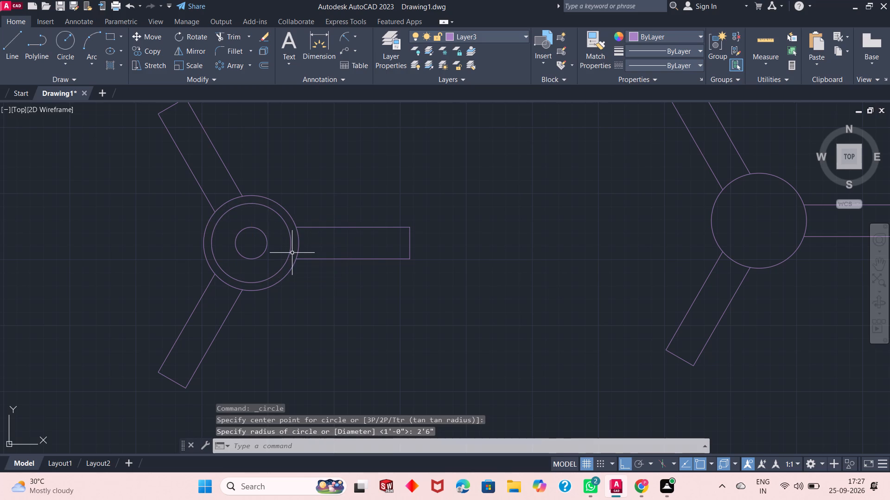
Draw two concentric circles with 2'6" and 1' radii at the centre of the right three-bar fixture.
scroll(162, 253, down, 1)
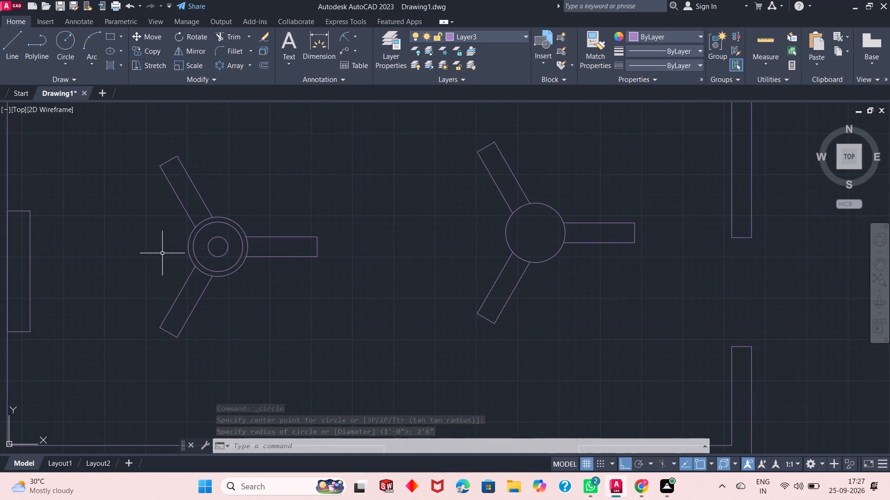
click(67, 46)
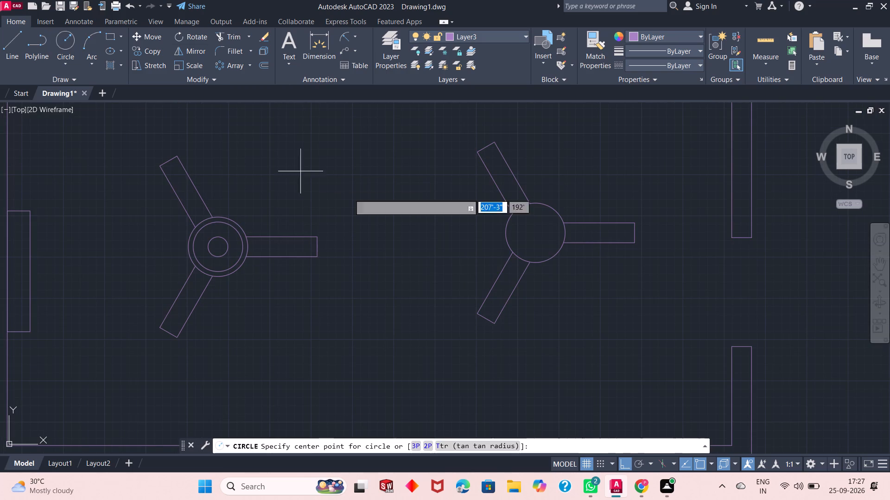
click(534, 235)
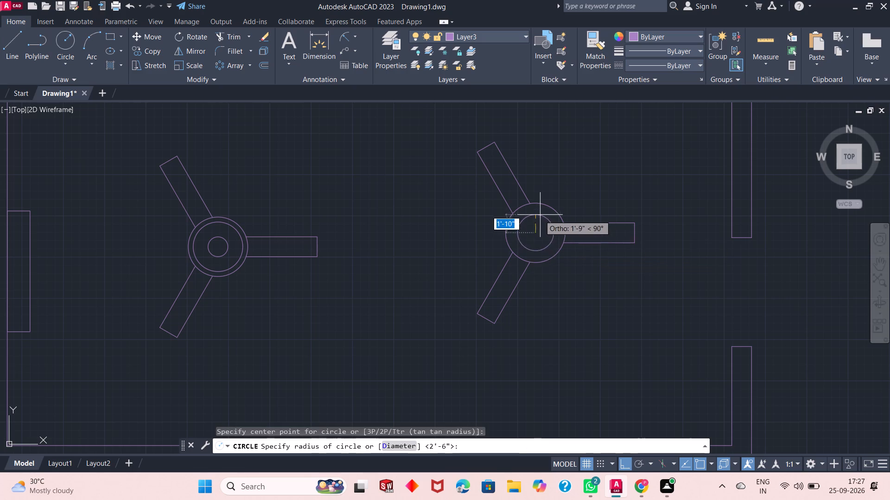
key(2)
text('6)
key(shift+quotedbl)
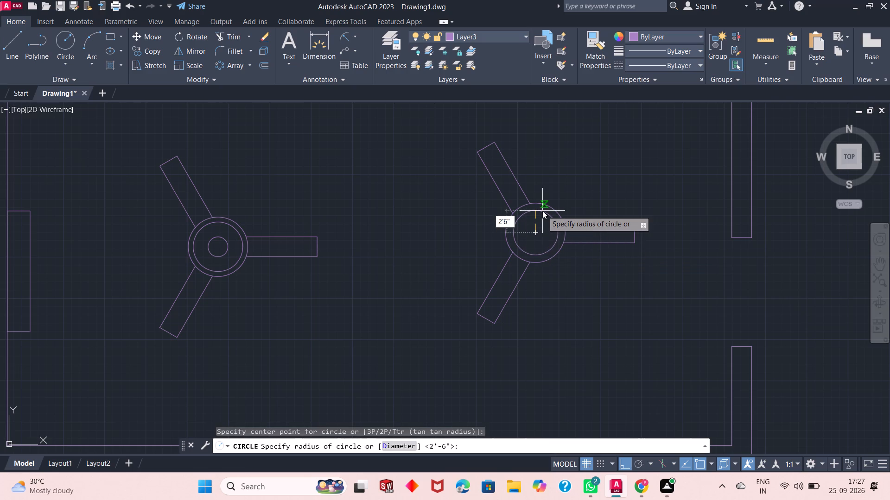
key(Return)
key(space)
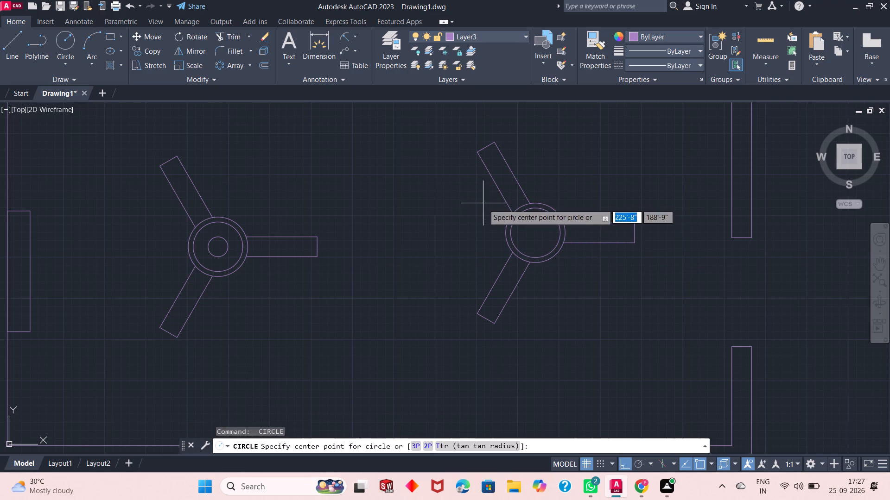
click(537, 235)
text(1')
key(Return)
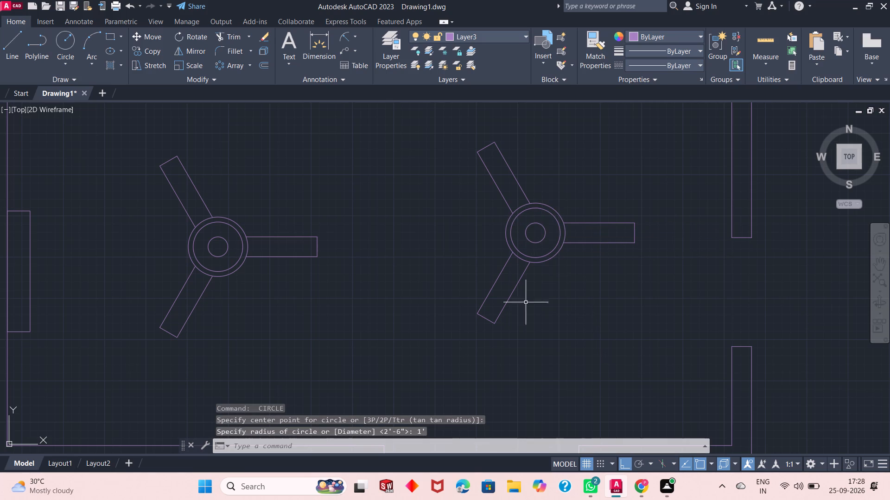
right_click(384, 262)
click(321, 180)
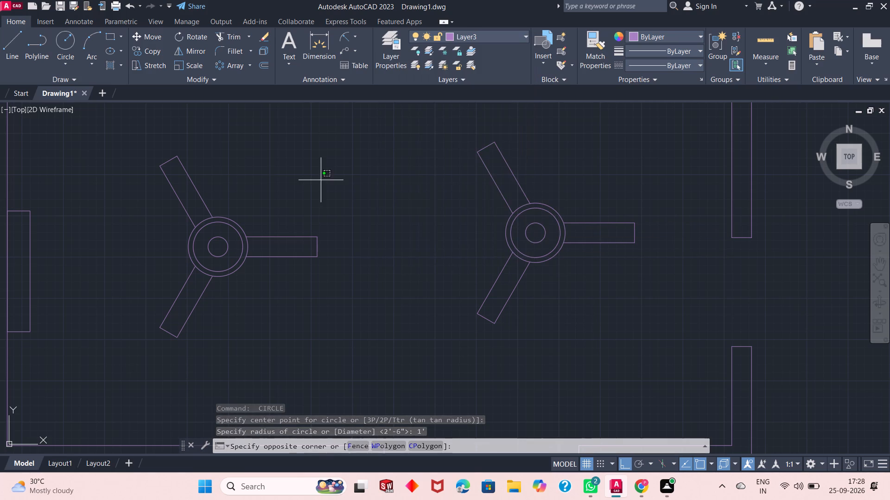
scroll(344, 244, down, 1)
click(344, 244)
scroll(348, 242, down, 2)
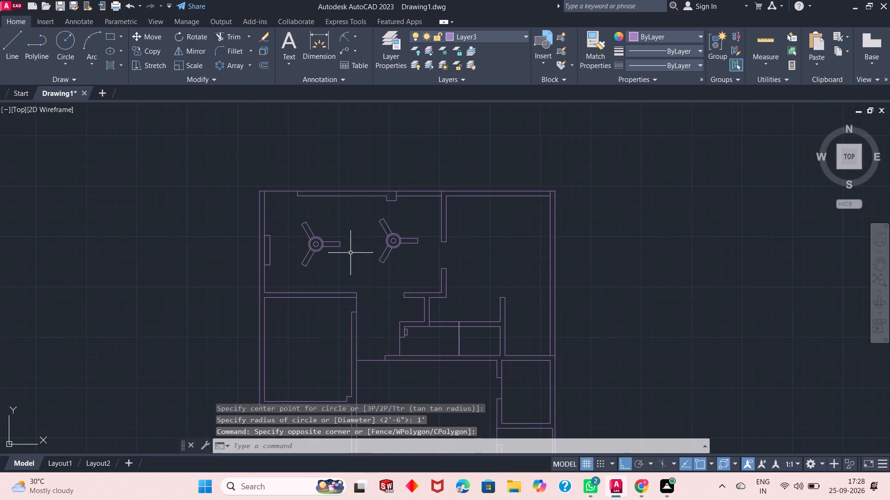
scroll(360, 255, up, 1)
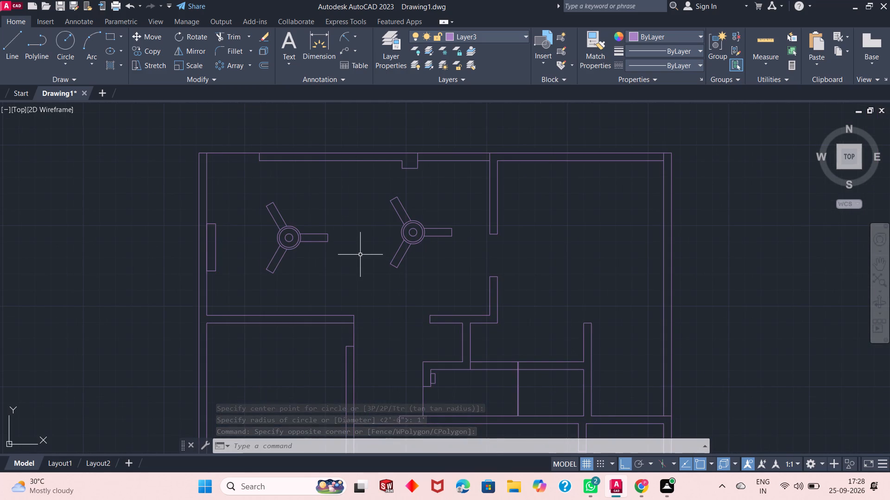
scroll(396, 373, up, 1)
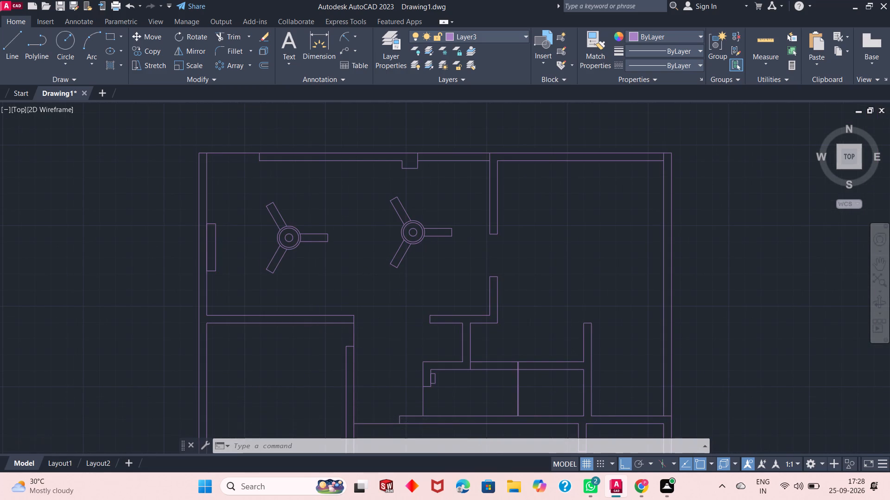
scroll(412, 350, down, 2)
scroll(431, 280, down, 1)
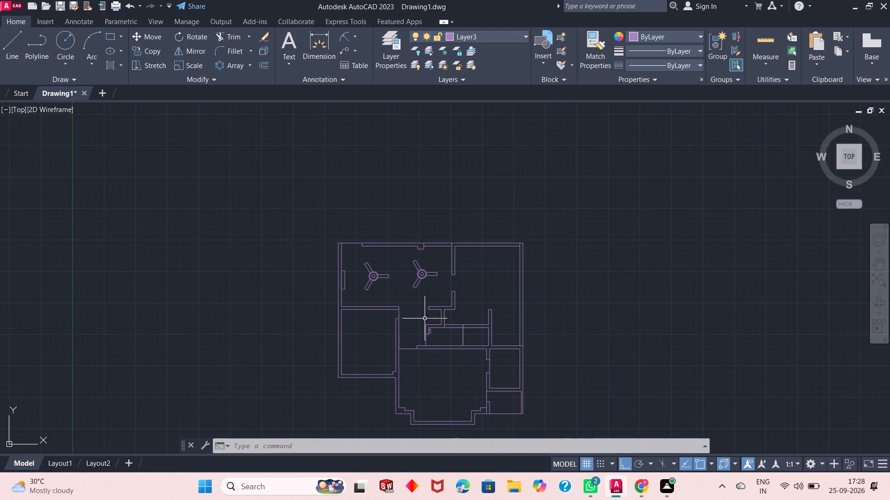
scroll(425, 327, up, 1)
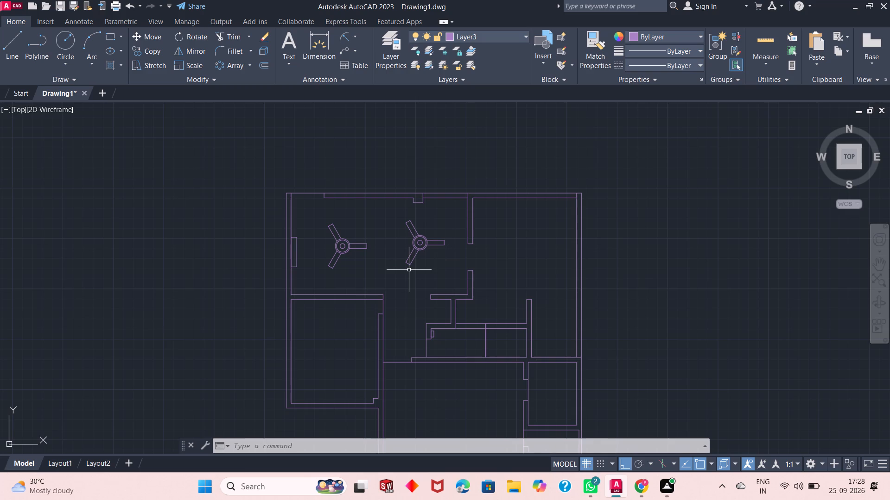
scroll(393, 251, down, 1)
Move both three-bar fixtures, including their bars and circles, to Layer4 and clear the selection.
scroll(393, 251, up, 2)
scroll(356, 150, up, 1)
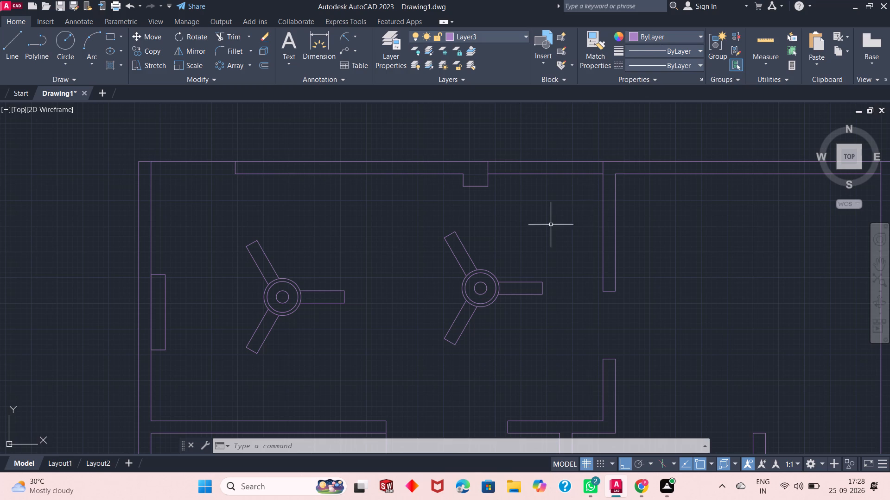
click(565, 204)
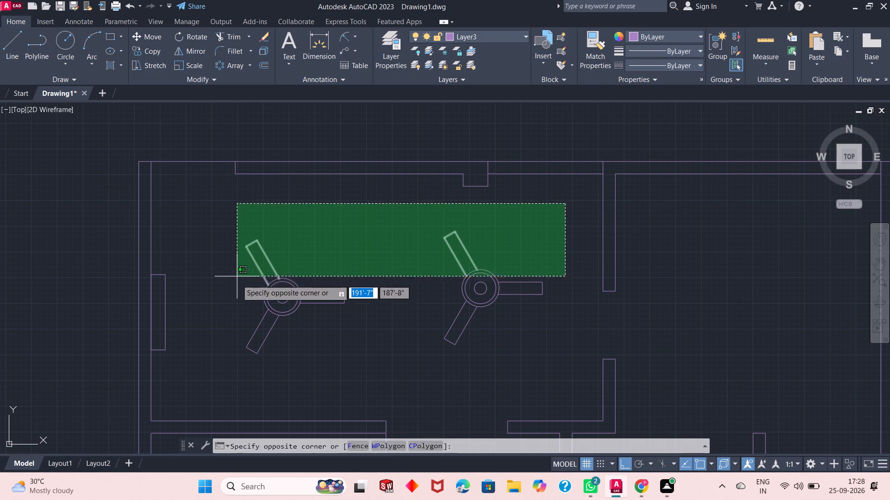
click(230, 364)
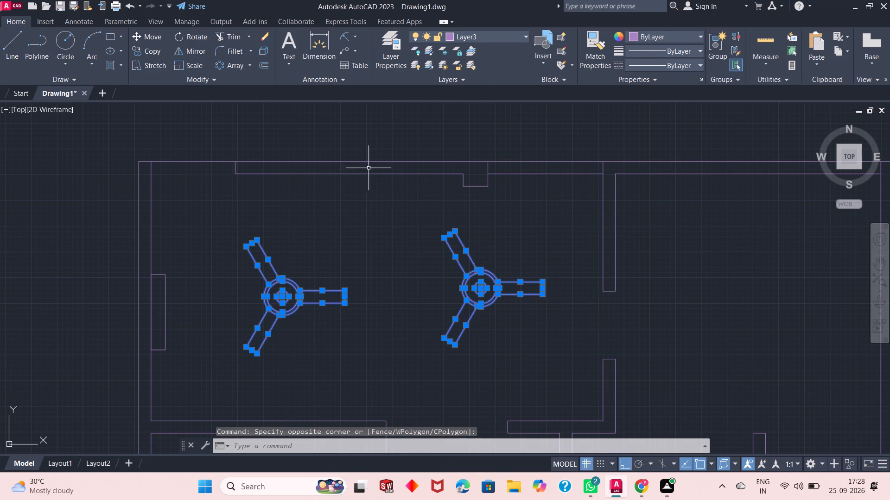
click(517, 33)
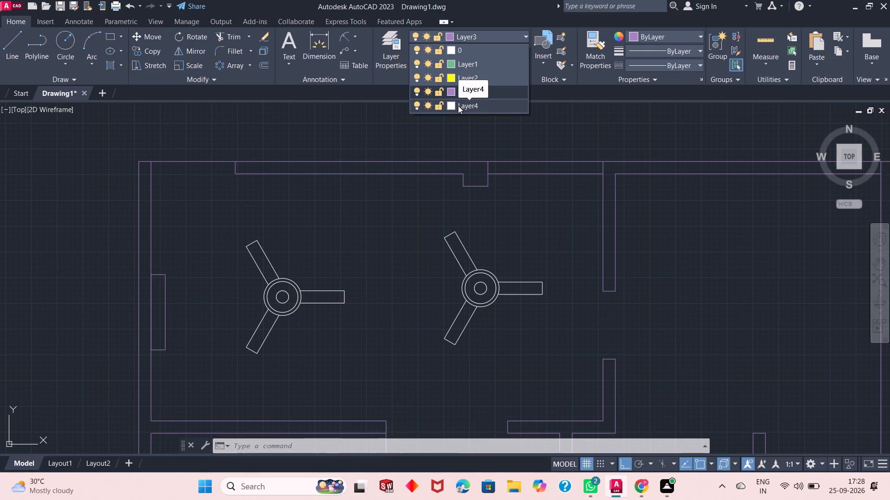
click(458, 106)
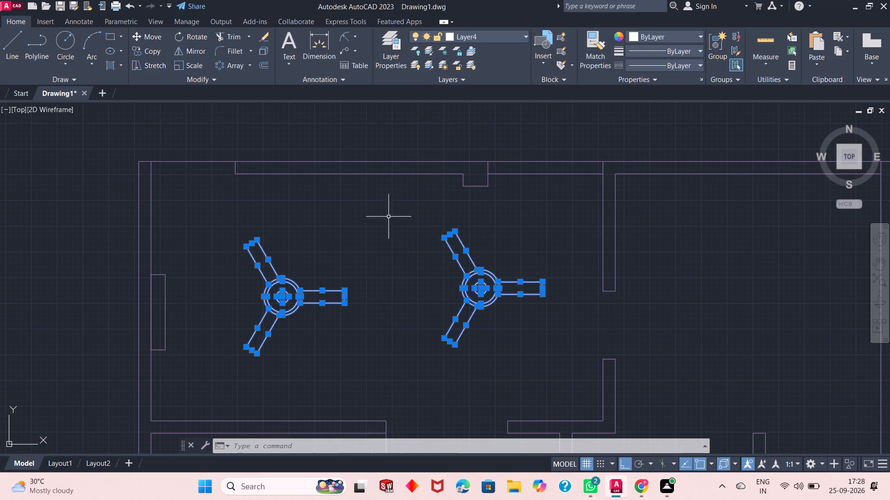
click(350, 217)
key(Return)
key(Return)
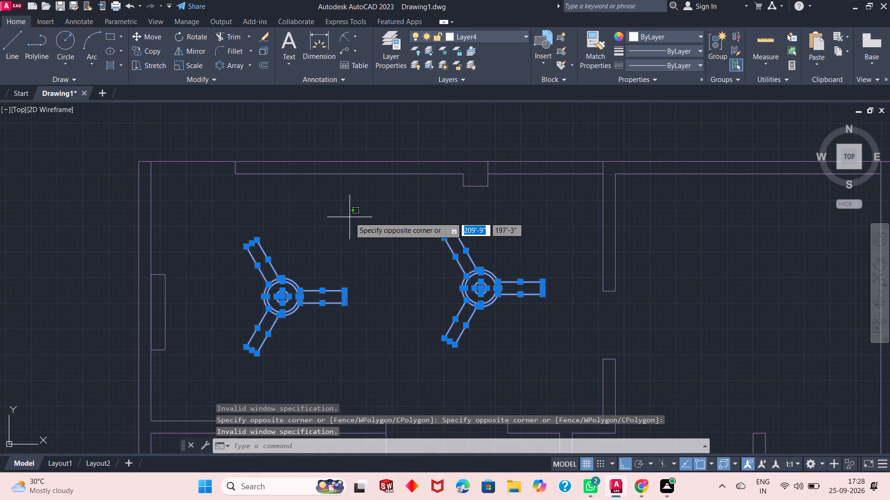
key(Escape)
key(Escape)
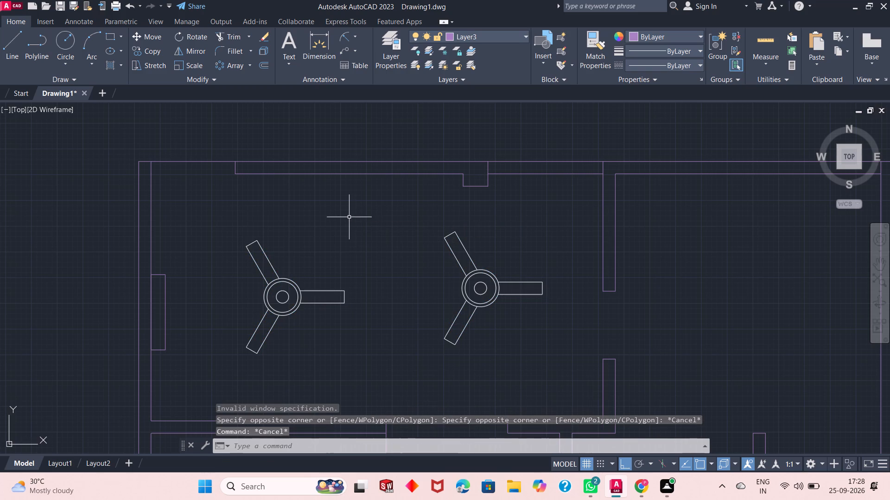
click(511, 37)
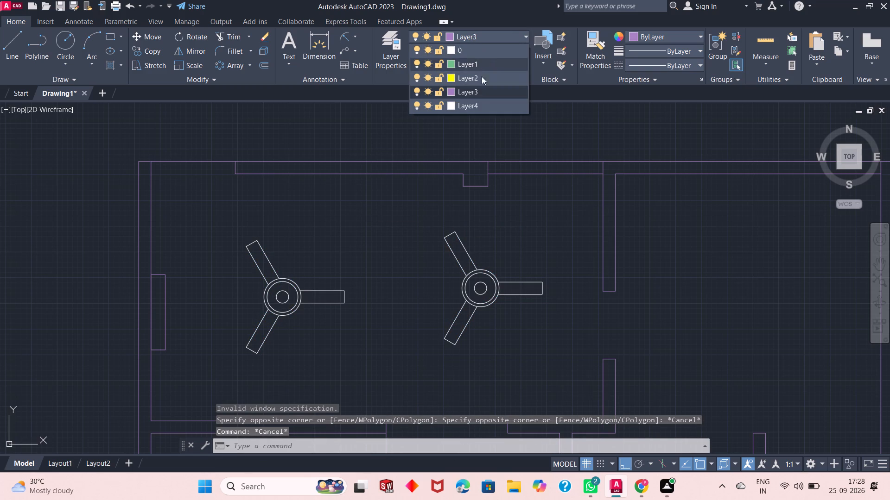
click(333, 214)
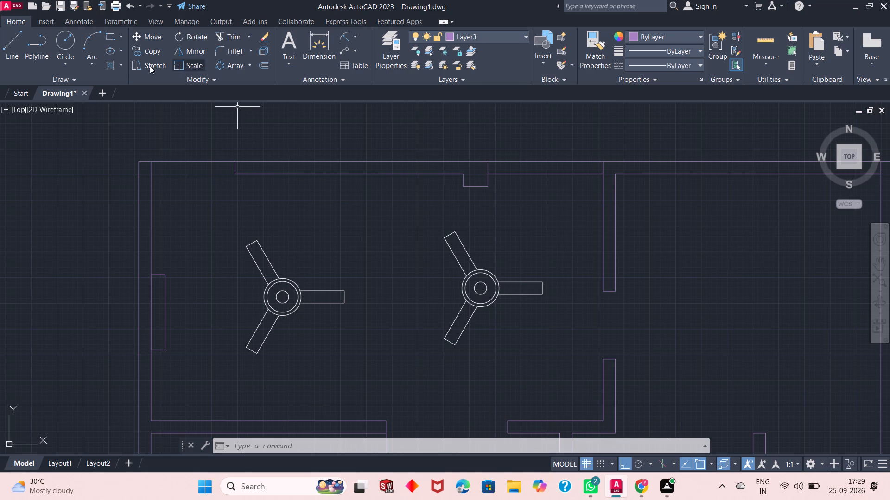
Draw a rectangle about 10' wide and 2' deep against the inner face of the upper-left room's top wall, between the two fixtures.
click(108, 37)
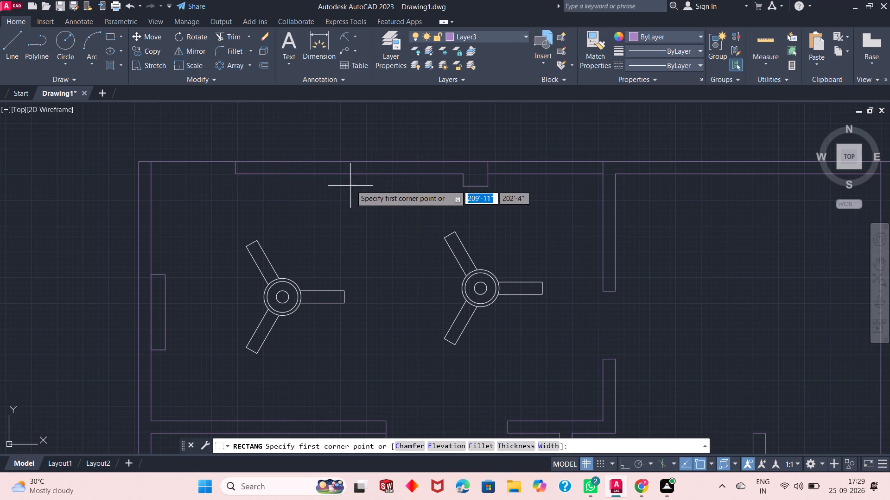
click(388, 175)
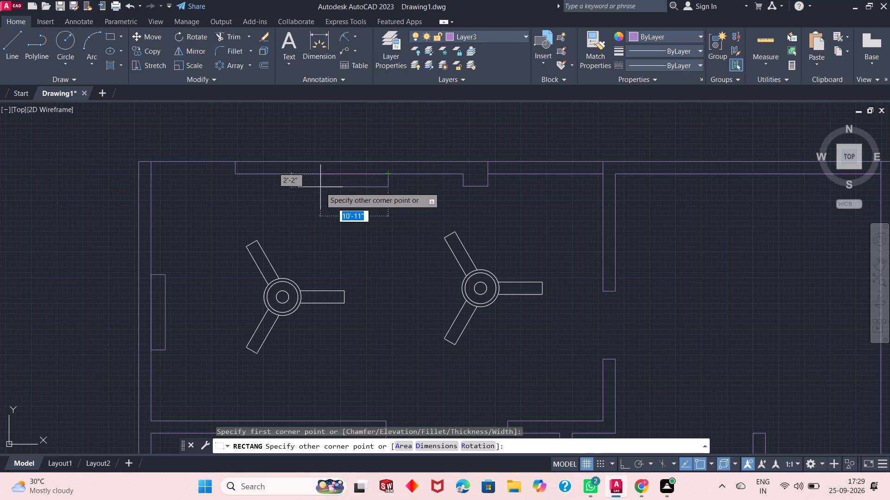
click(324, 185)
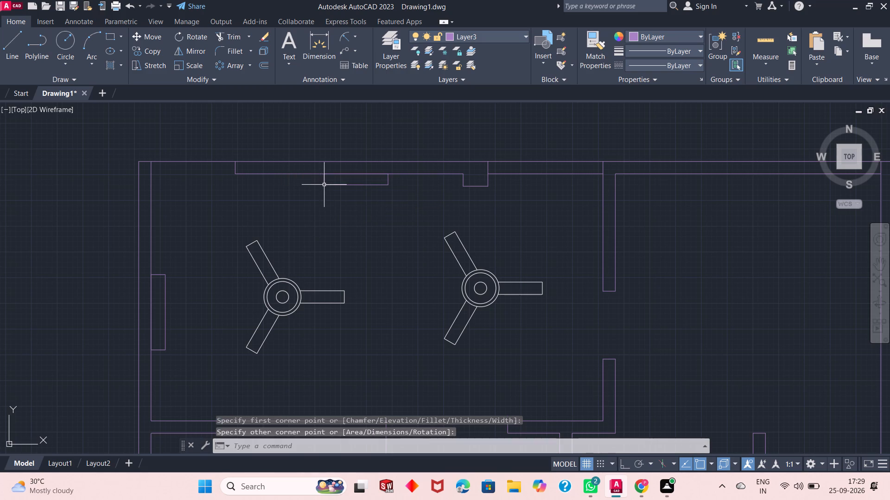
Draw a rectangle about 4'-8" by 2'-5" below the left end of the top wall's inner line.
click(109, 40)
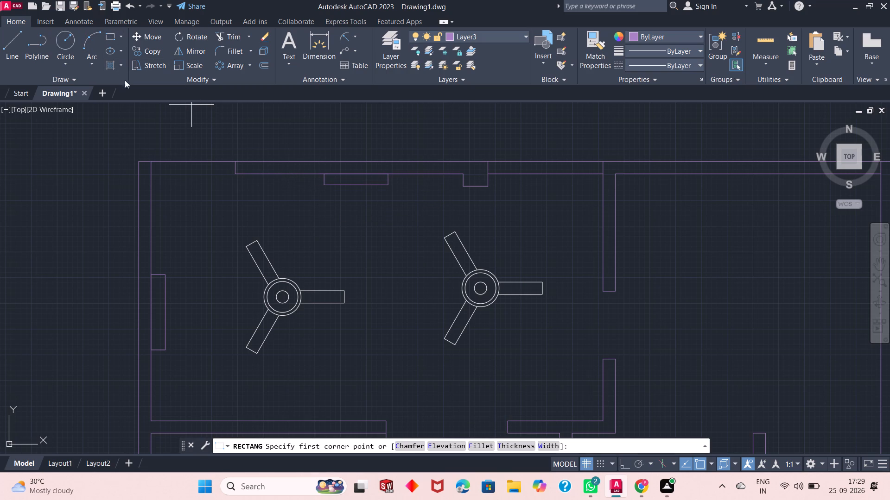
click(237, 172)
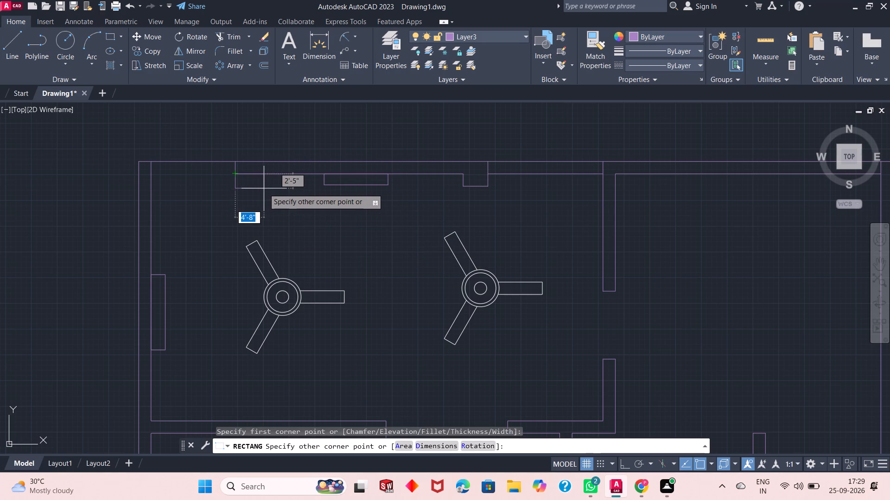
click(263, 188)
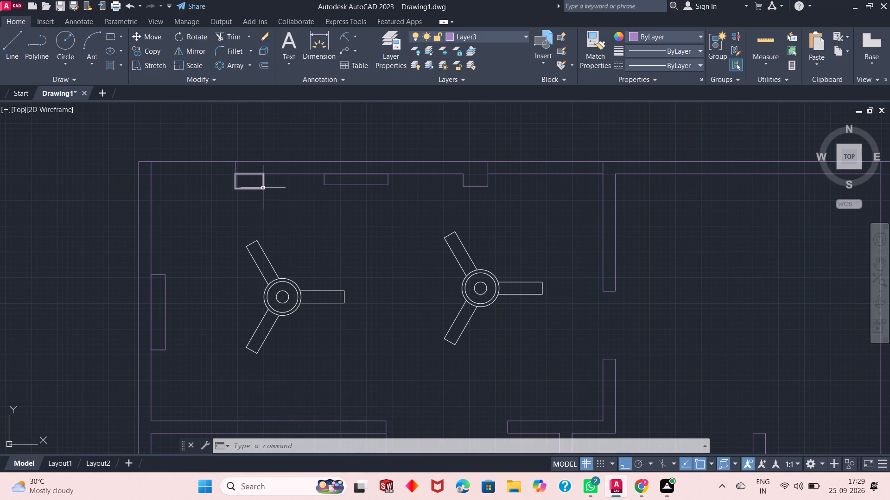
On layer 0, draw a 6' line along the top wall's inner face, rightward from the small rectangle's upper-right corner.
click(485, 35)
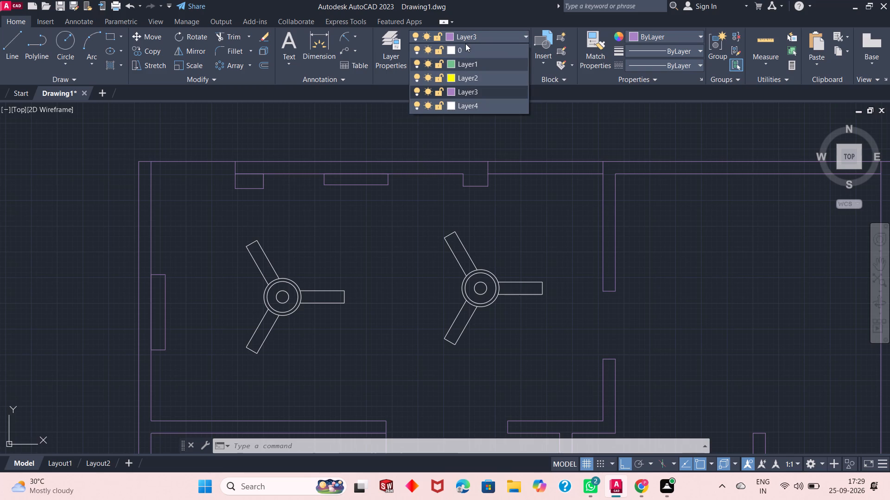
click(465, 48)
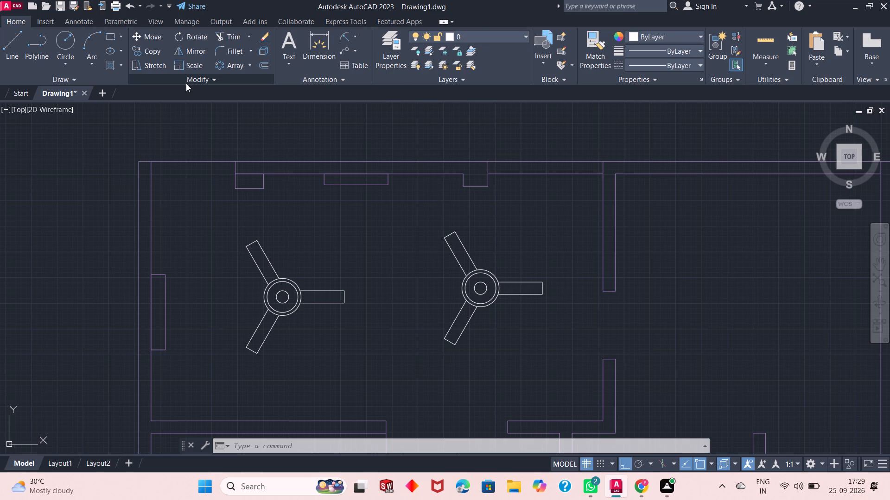
click(12, 40)
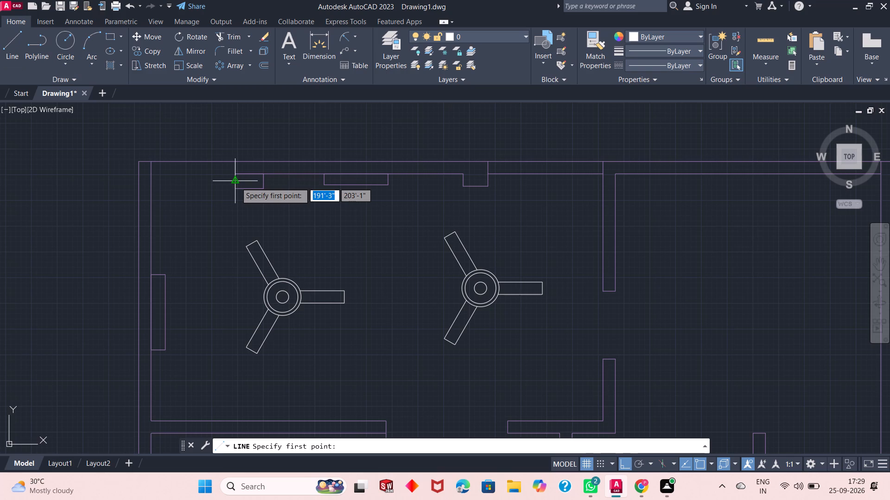
click(262, 174)
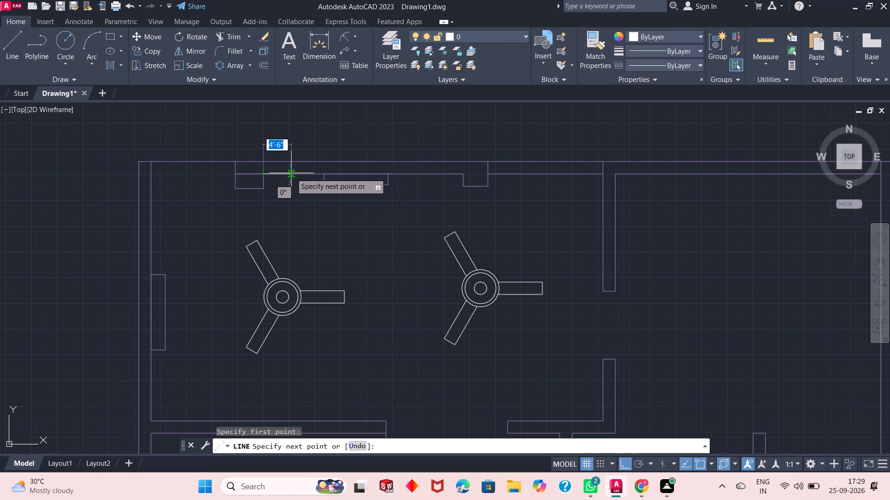
text(6')
key(Return)
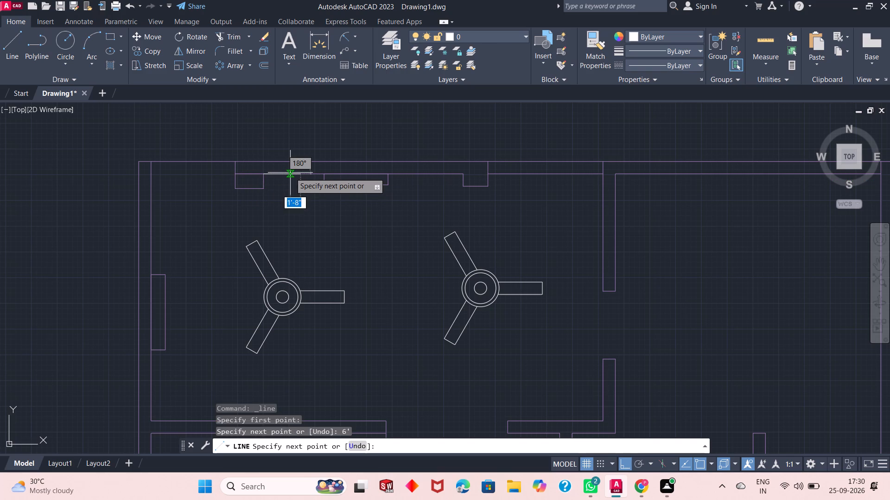
right_click(297, 196)
right_click(296, 197)
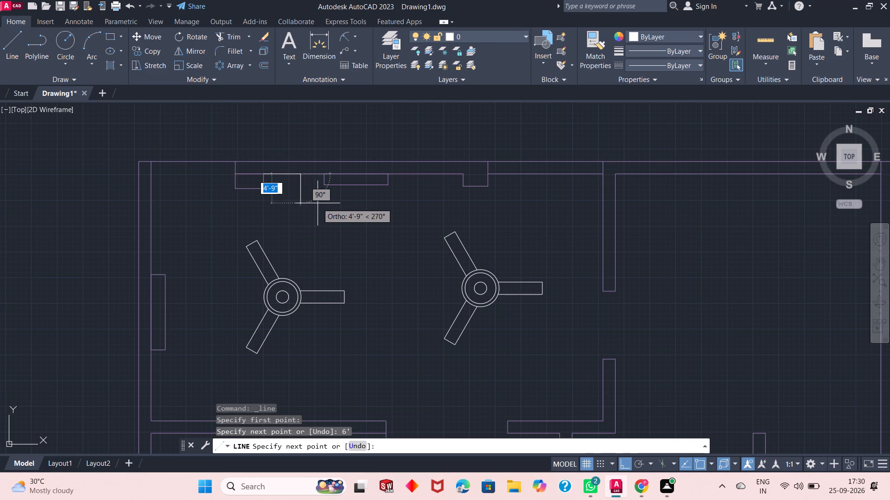
right_click(318, 204)
click(340, 213)
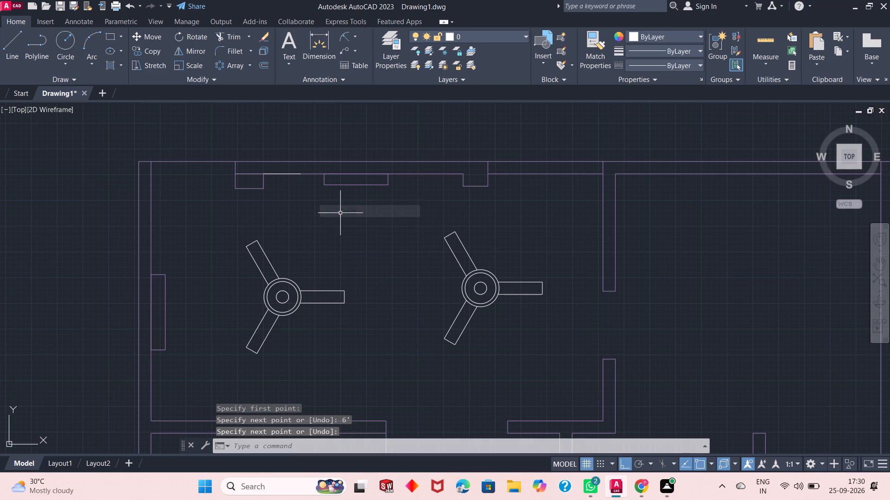
Draw a 1'6" line straight down from the midpoint of the 6' line on the top wall's inner face.
scroll(290, 155, up, 1)
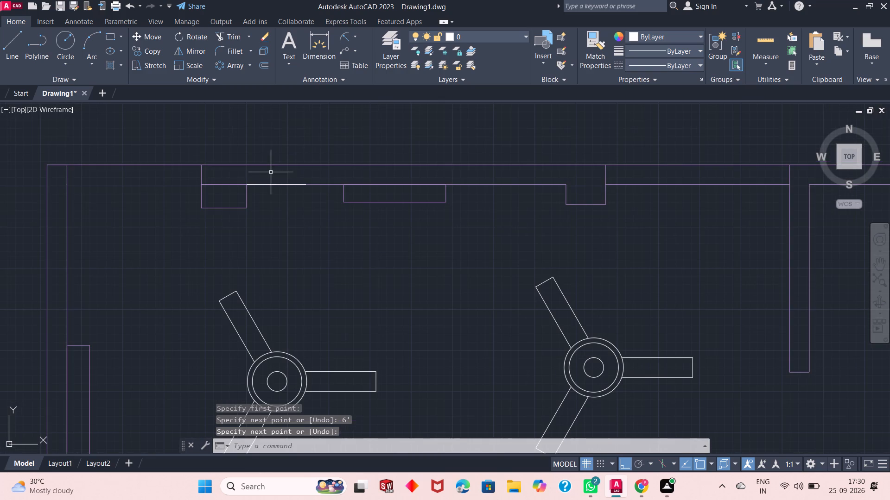
scroll(268, 177, up, 1)
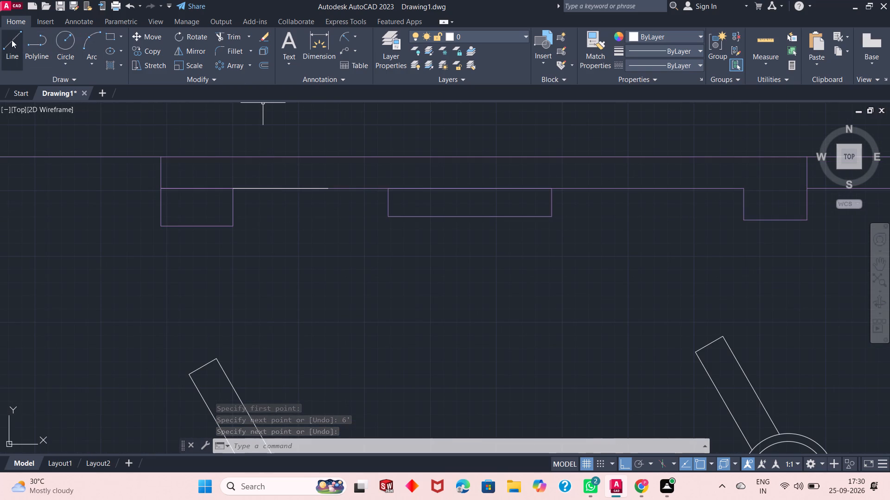
click(11, 40)
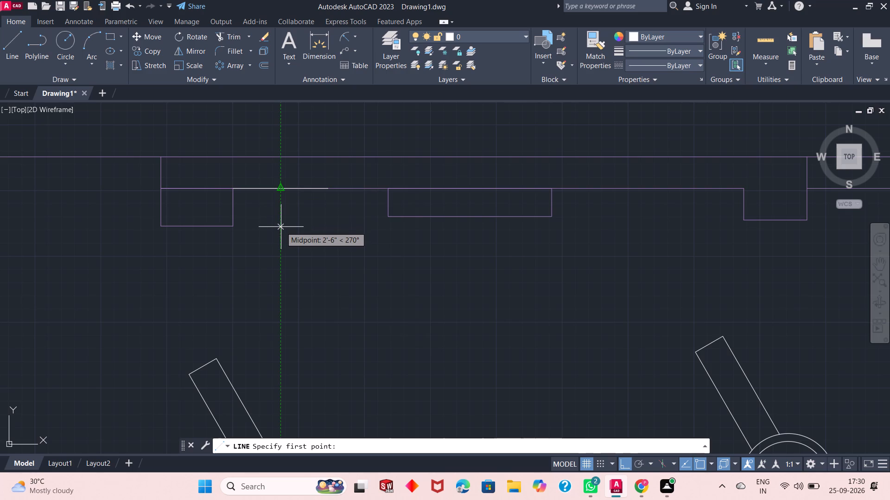
click(279, 188)
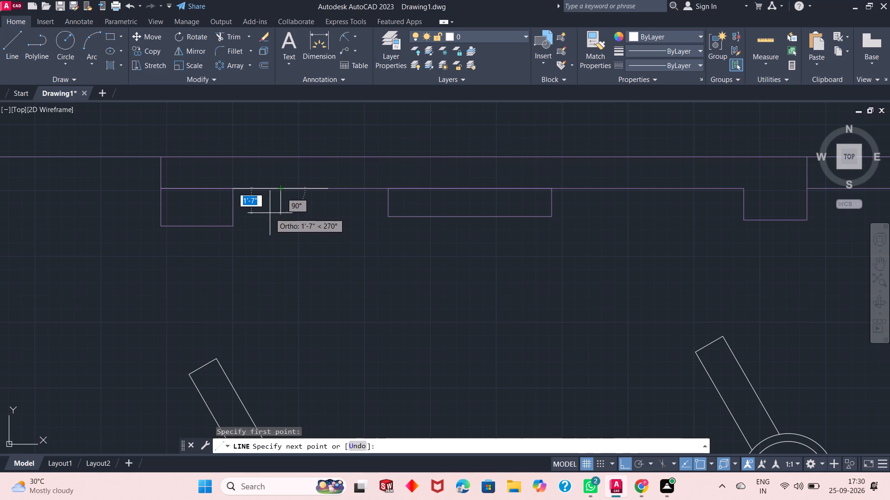
text(1'6")
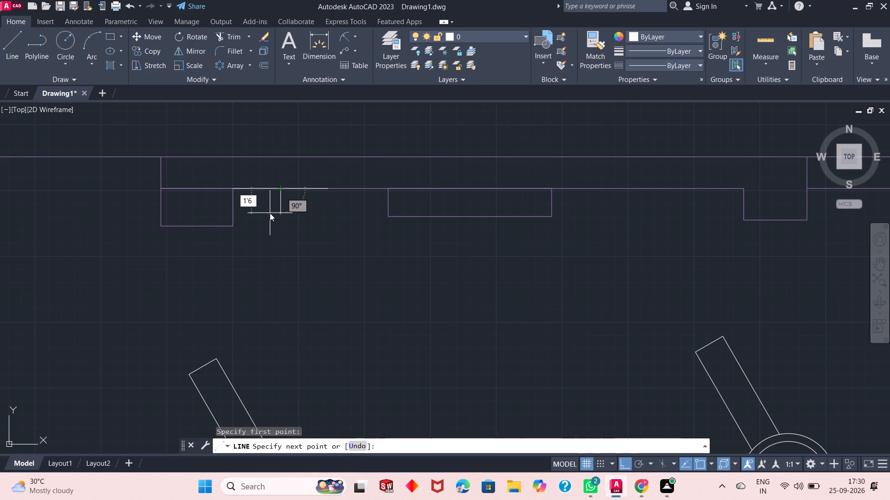
key(Return)
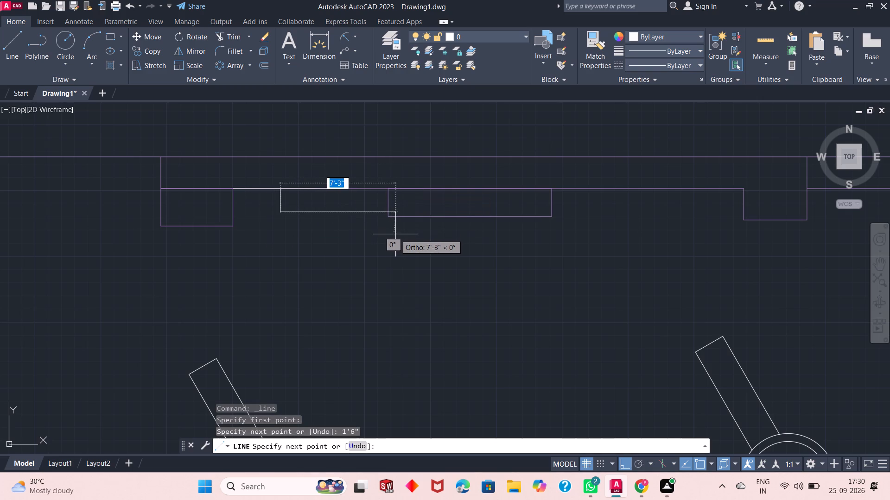
key(Escape)
Start another line with the Line tool.
click(15, 38)
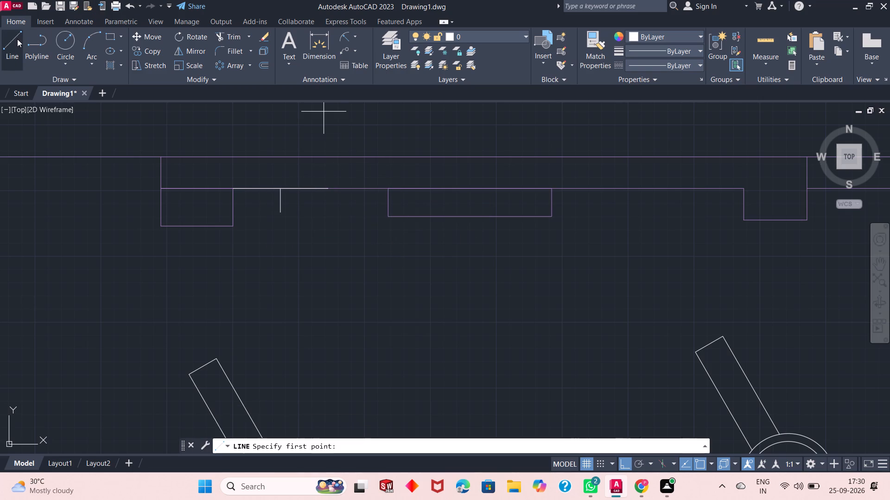
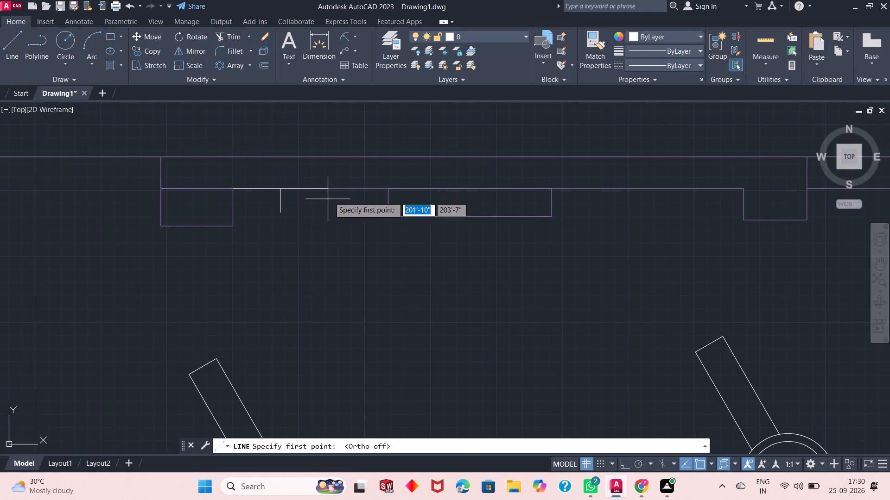
Draw two connected lines from the horizontal wall line's ends to the short vertical line's lower end, forming a downward-pointing triangle.
click(331, 191)
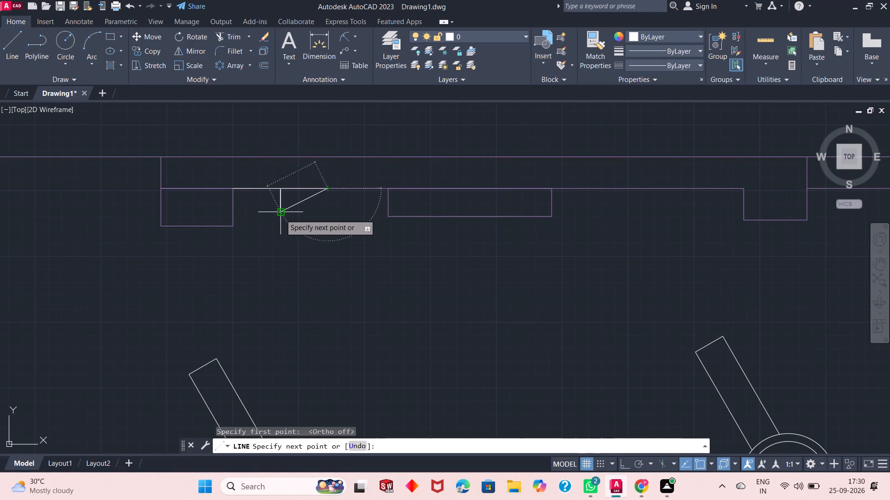
click(280, 214)
click(234, 187)
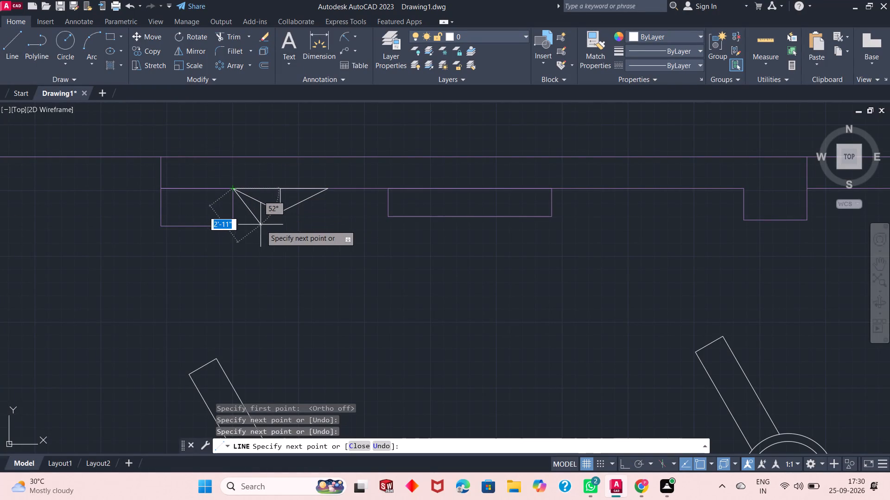
right_click(261, 225)
click(281, 233)
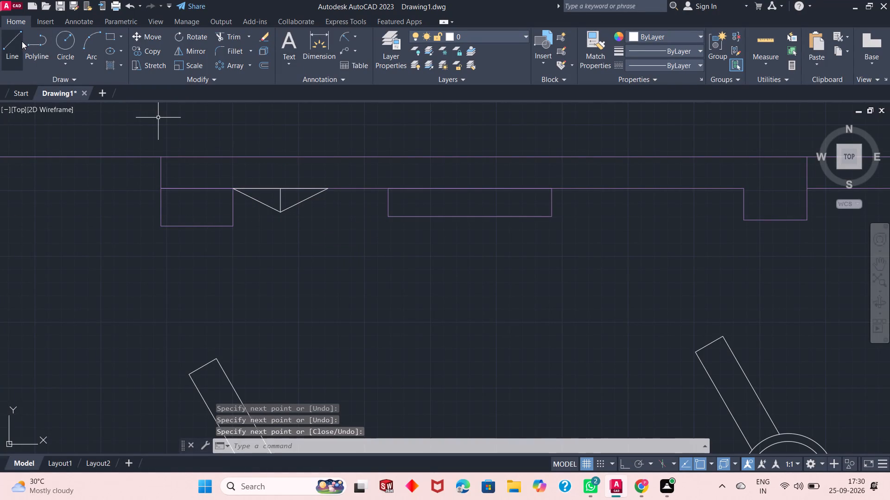
Draw a 1' line straight down from the triangle's lower apex.
click(21, 42)
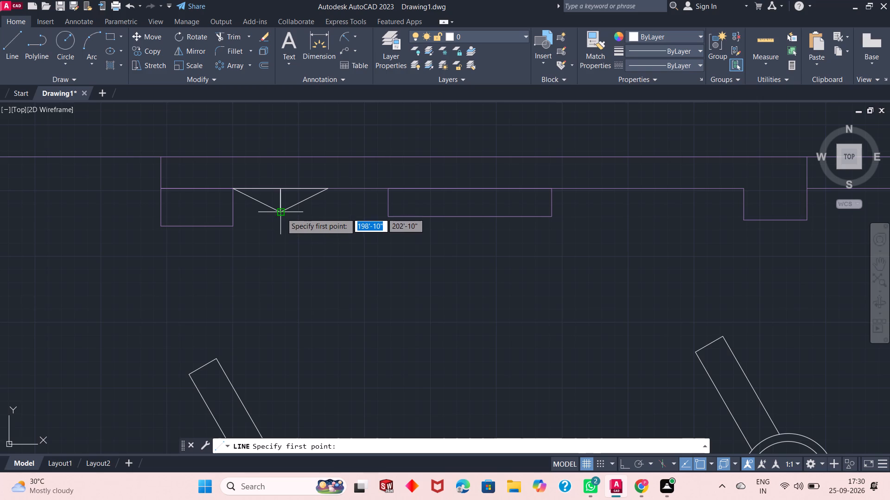
click(281, 213)
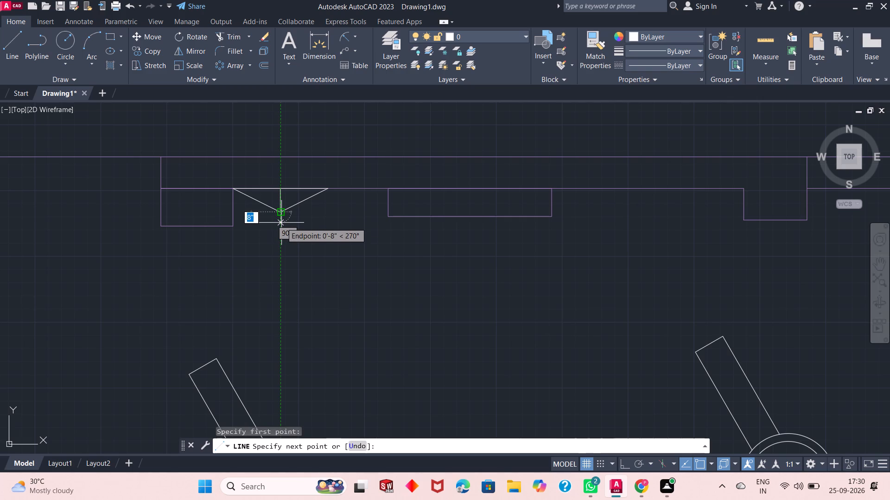
text(1')
key(Return)
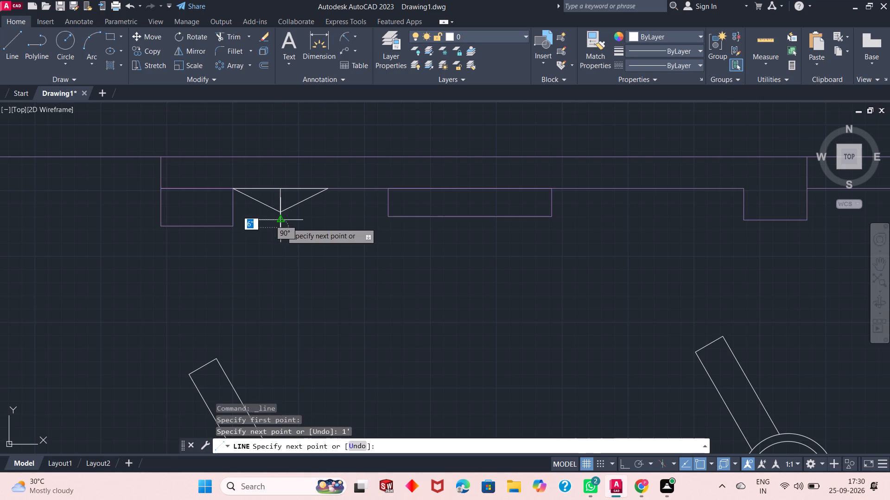
key(Escape)
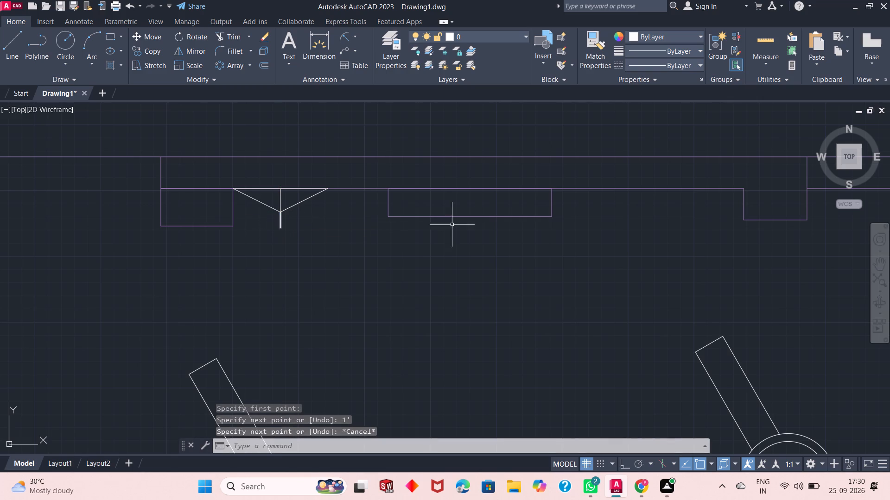
Delete the vertical construction line inside the triangle.
click(280, 200)
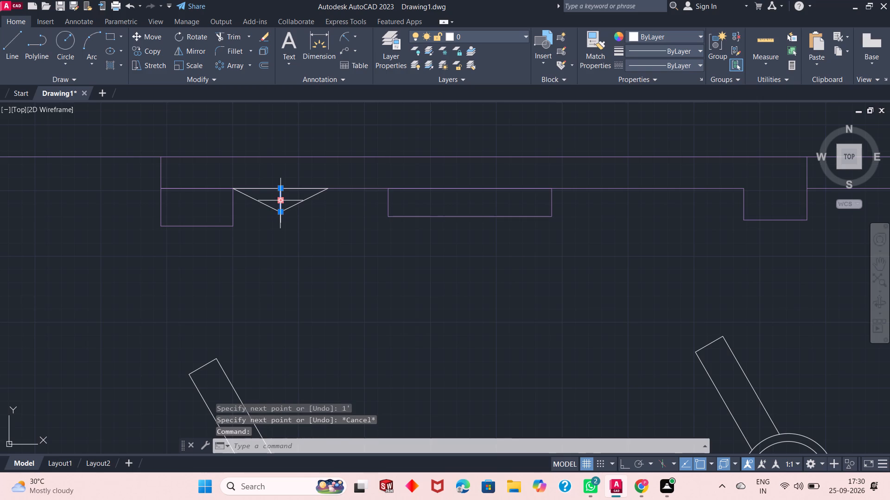
key(Delete)
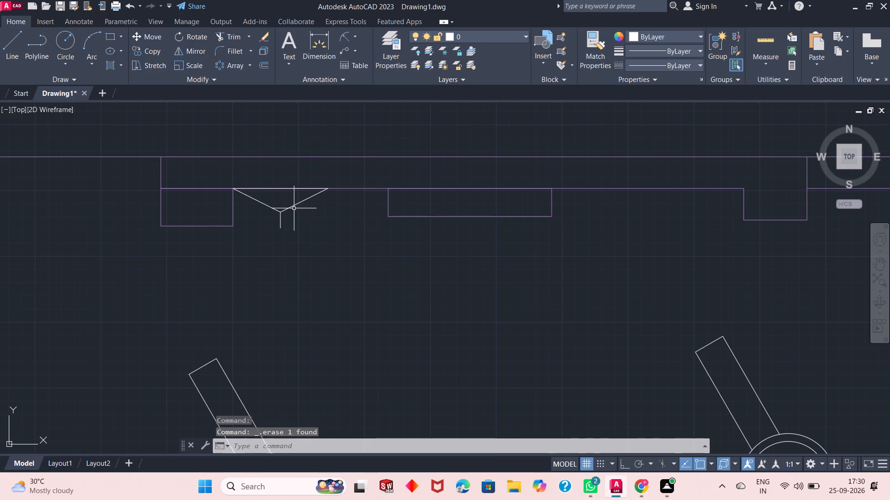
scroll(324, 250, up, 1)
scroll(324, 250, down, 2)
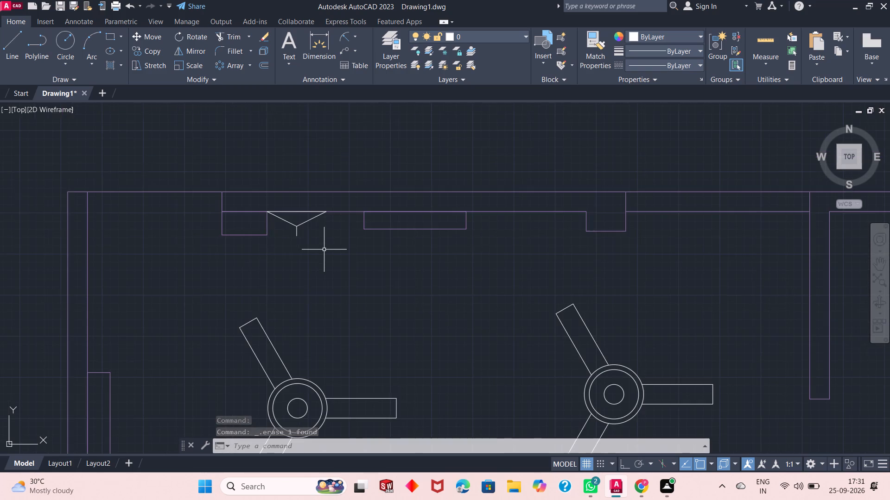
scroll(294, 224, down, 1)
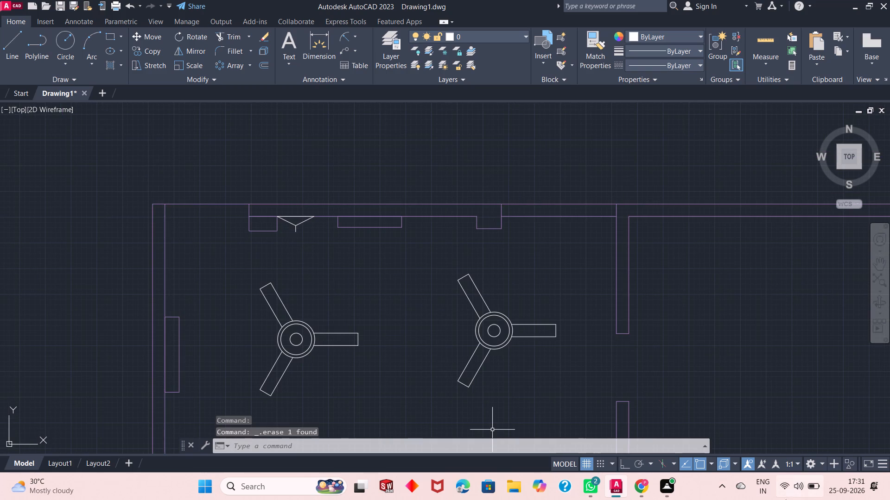
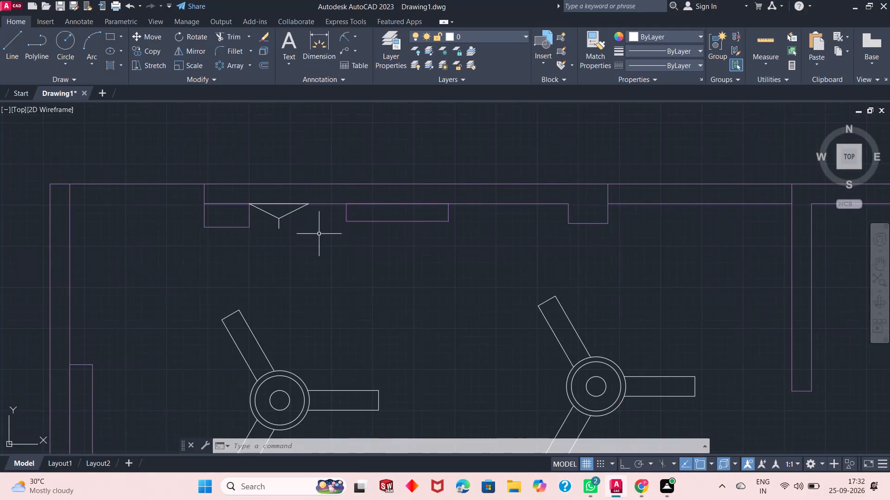
Draw a 6' horizontal line along the fan room's lower wall, starting near its left corner.
scroll(311, 227, down, 2)
scroll(348, 275, up, 1)
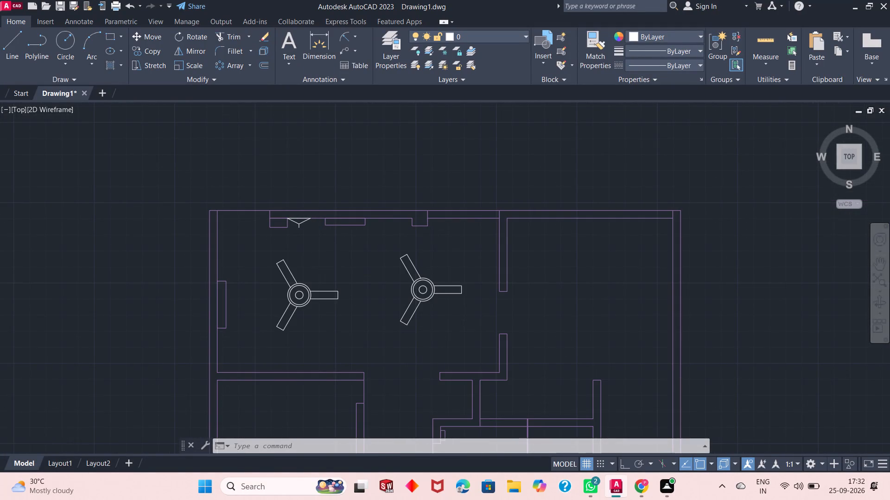
scroll(296, 256, down, 2)
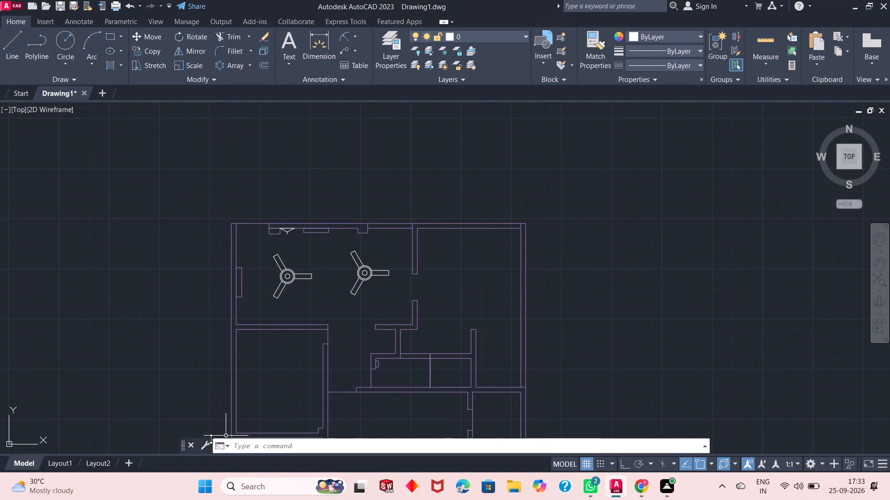
scroll(241, 333, up, 3)
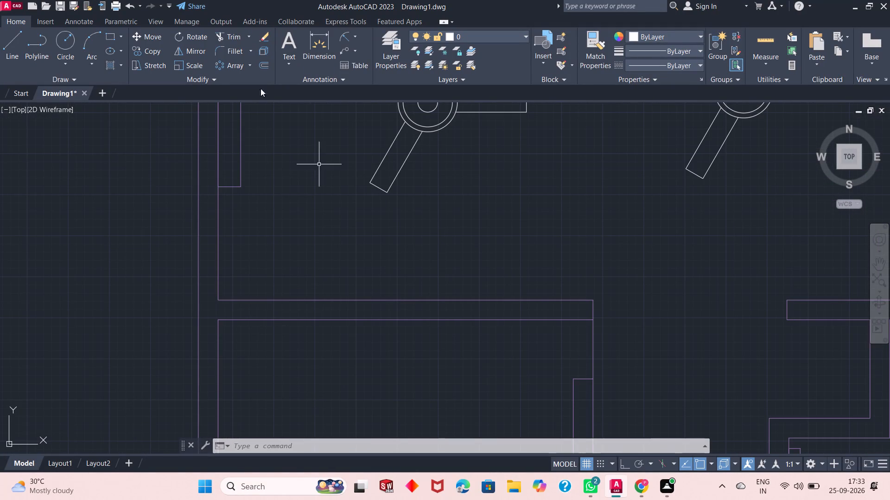
click(5, 52)
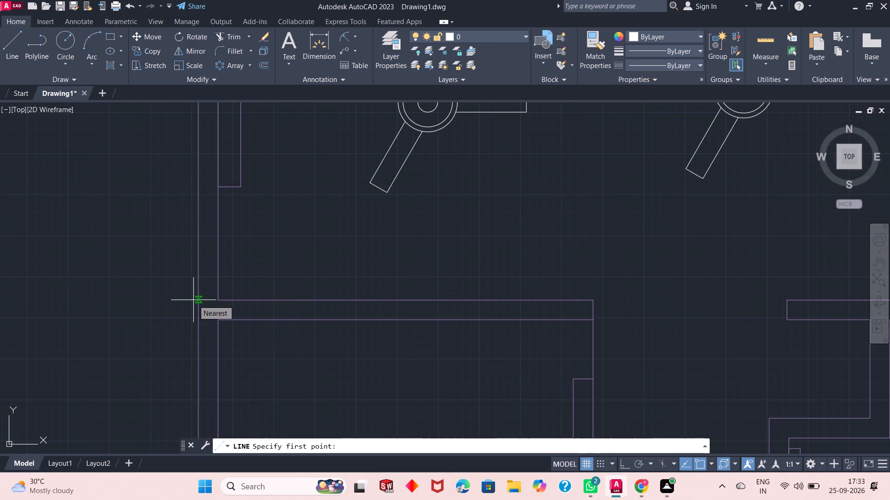
click(245, 301)
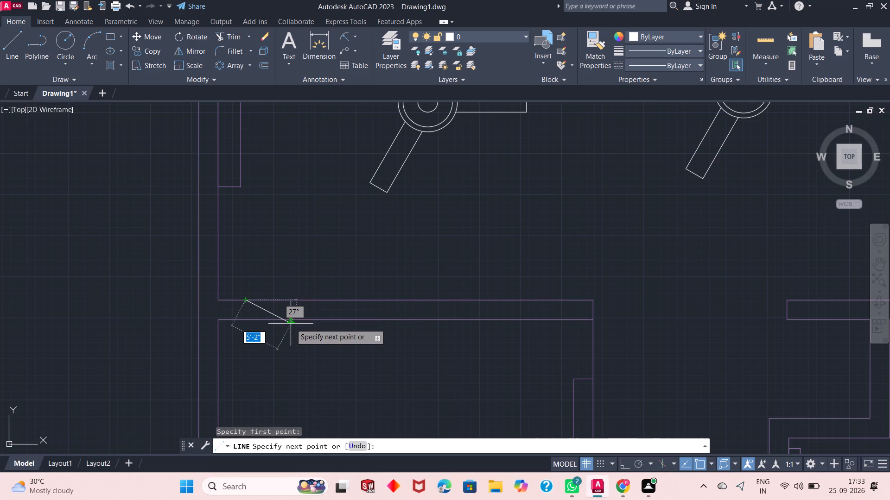
key(F8)
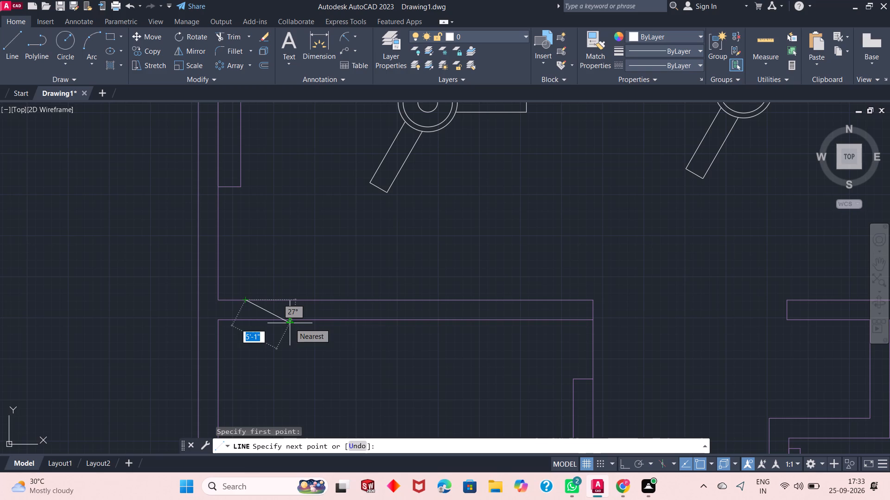
text(6')
key(Return)
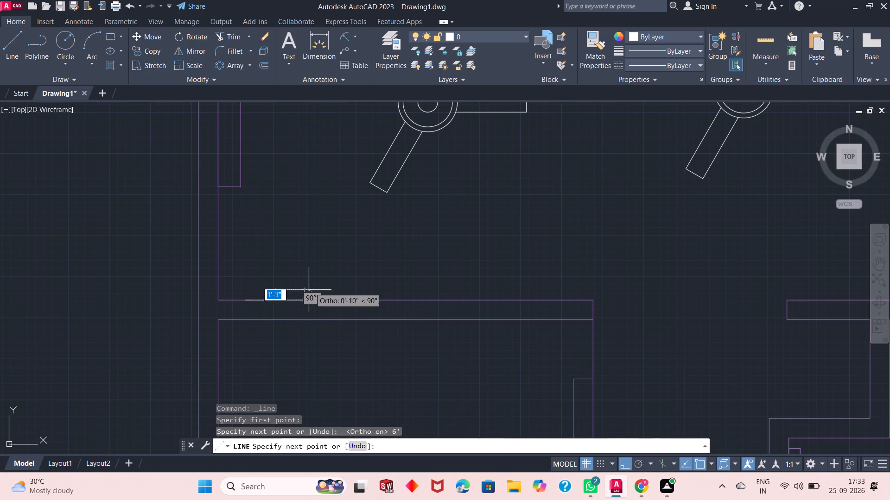
key(Escape)
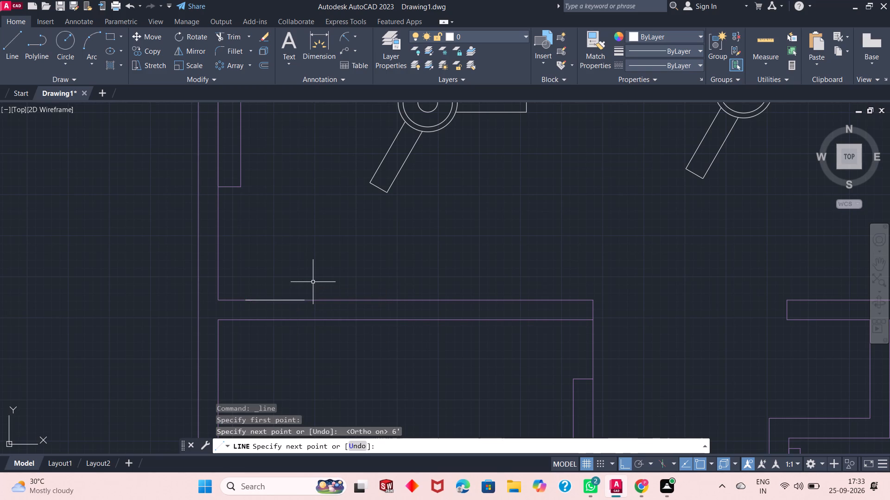
Draw a 1'6" line straight up from the midpoint of the 6' line on the lower wall.
key(l)
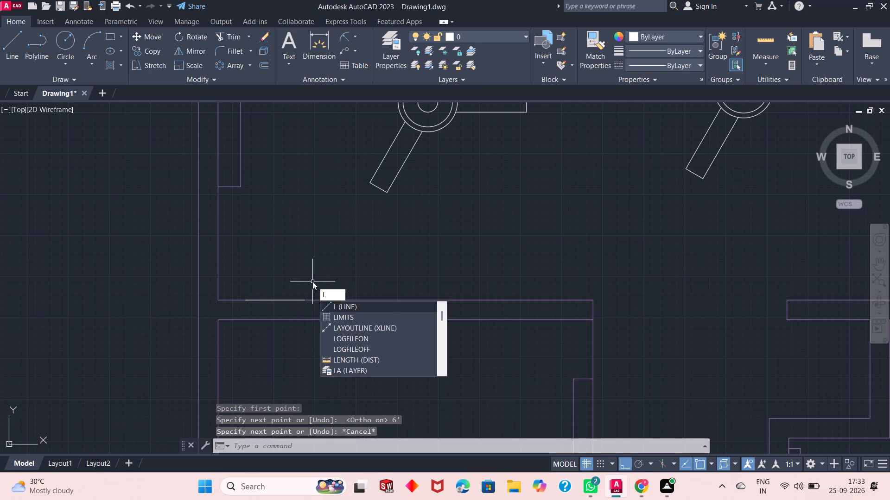
key(Return)
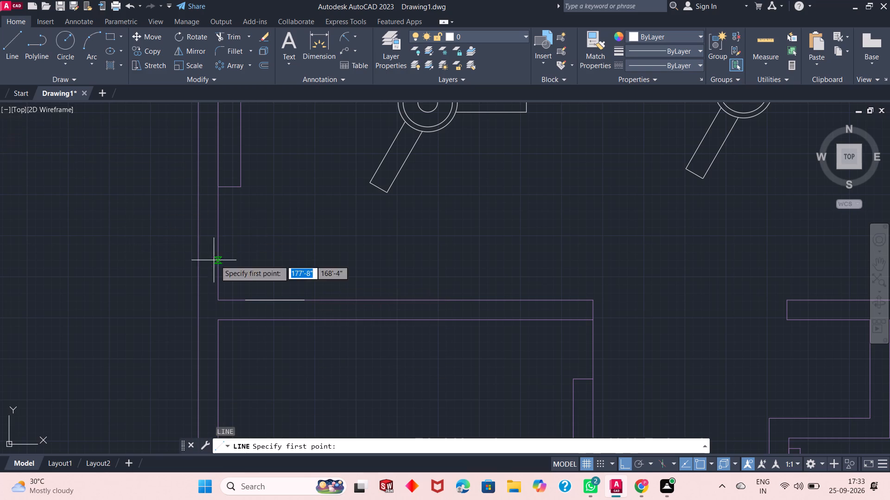
click(272, 300)
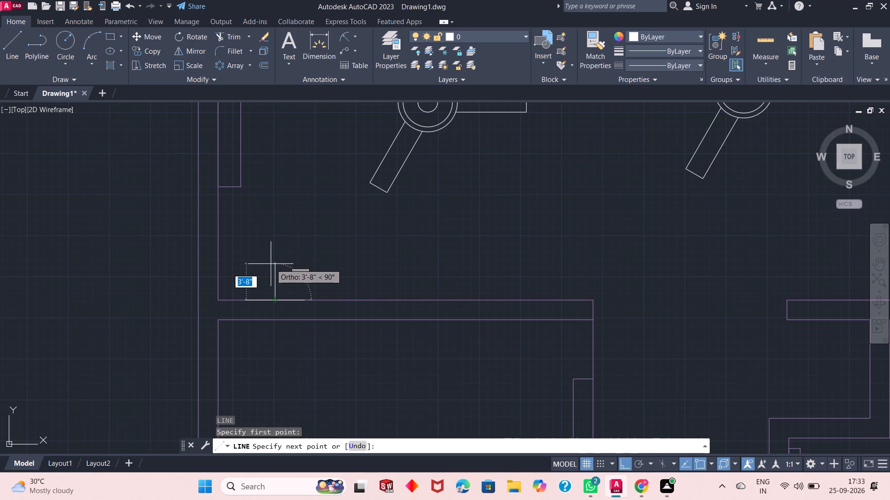
text(1'6")
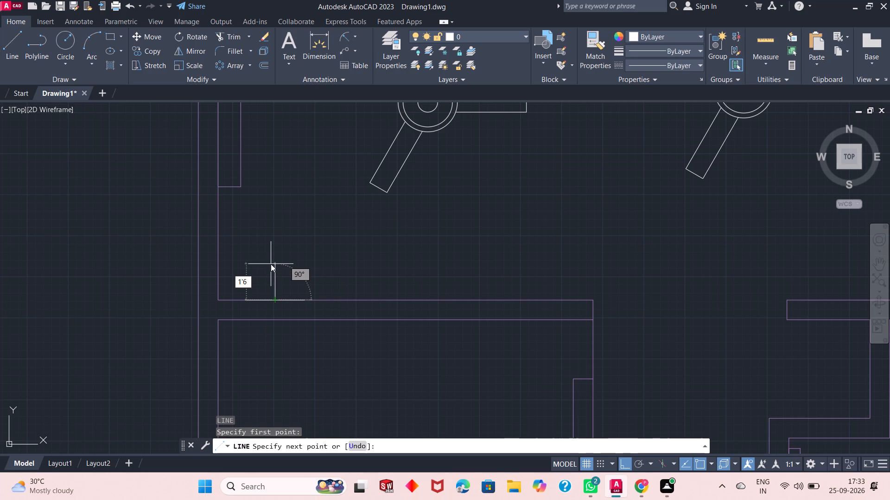
key(Return)
right_click(270, 264)
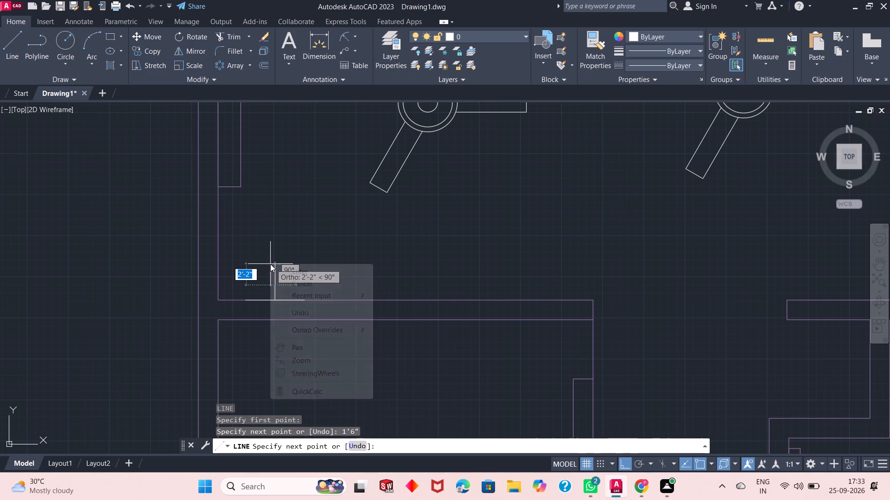
click(280, 270)
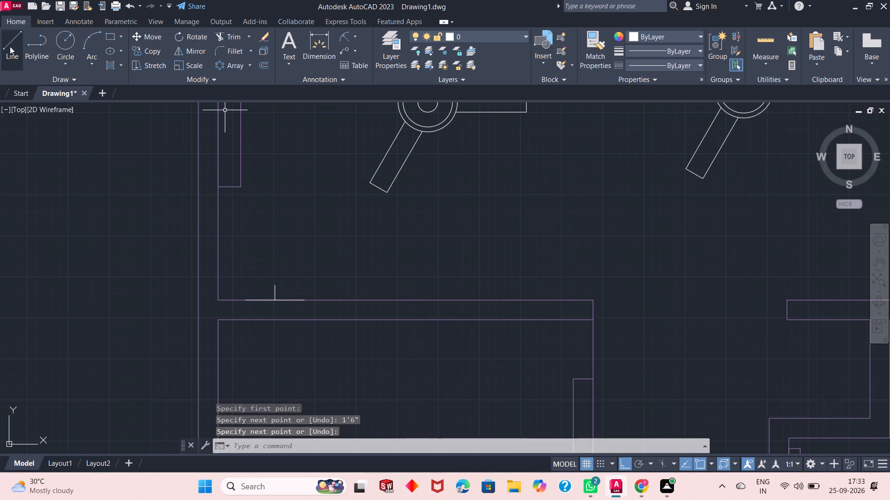
Draw two connected lines from the 6' line's ends to the vertical line's upper end, forming an upward-pointing triangle.
click(10, 46)
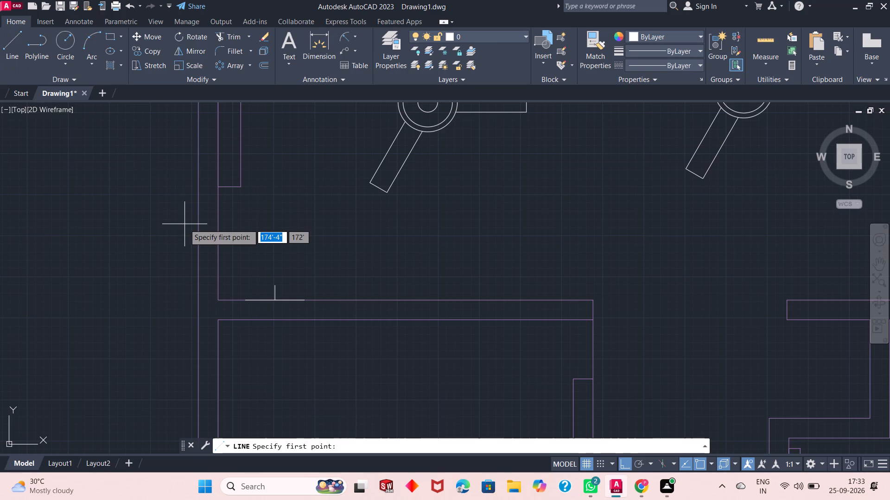
key(F8)
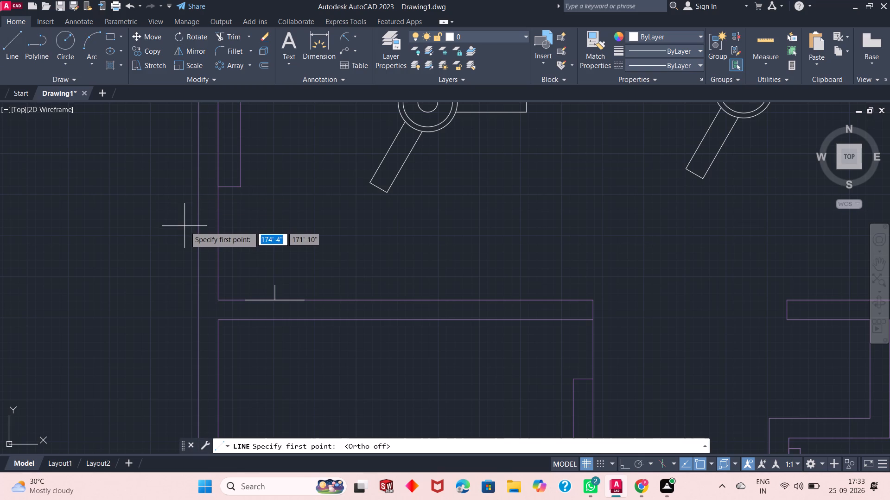
click(248, 300)
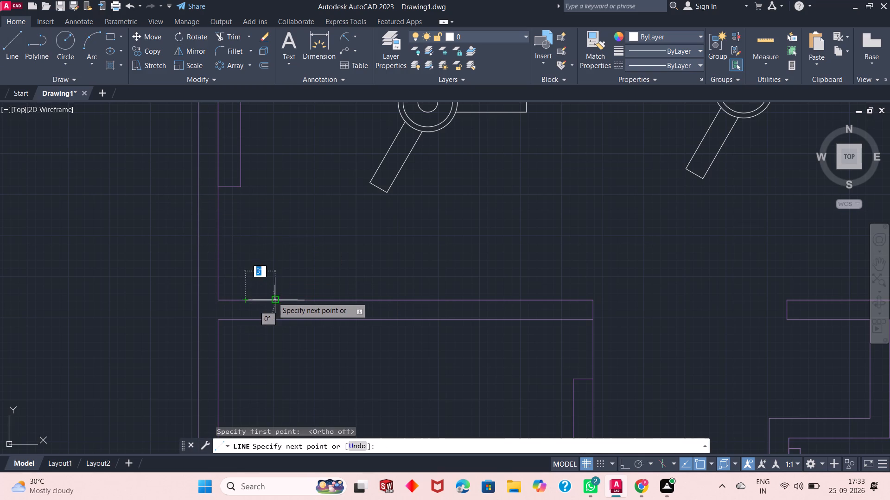
click(274, 286)
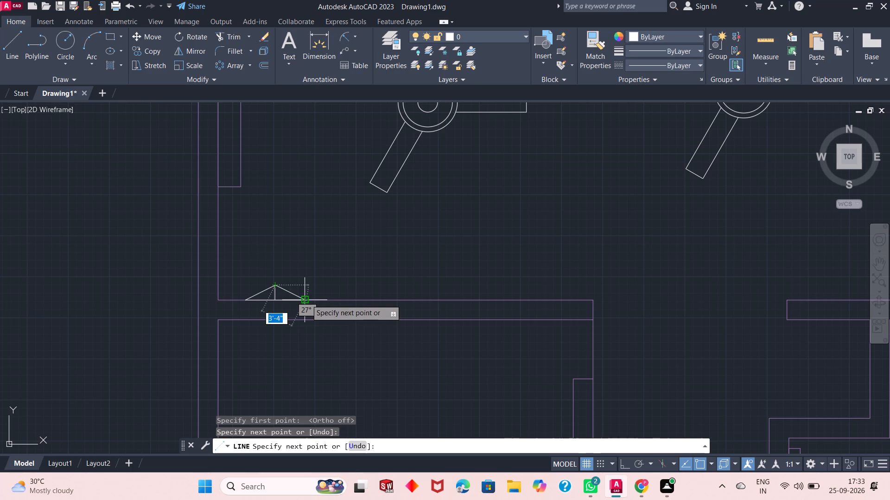
click(307, 299)
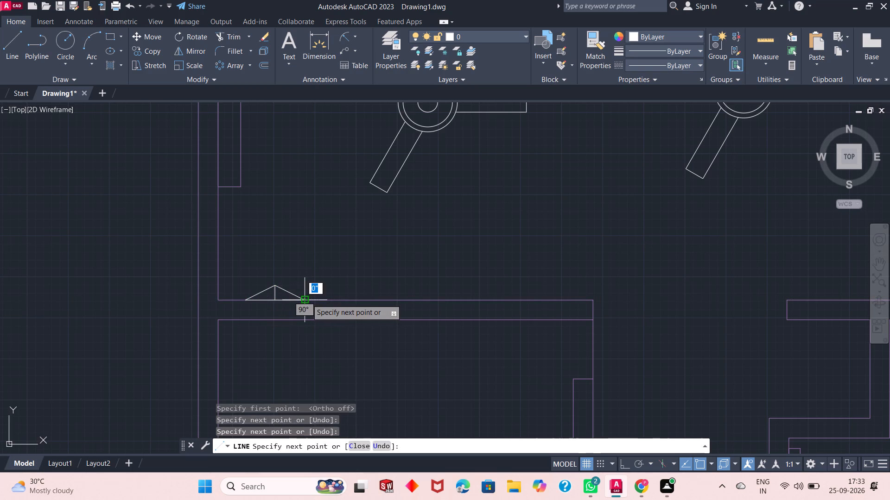
right_click(307, 299)
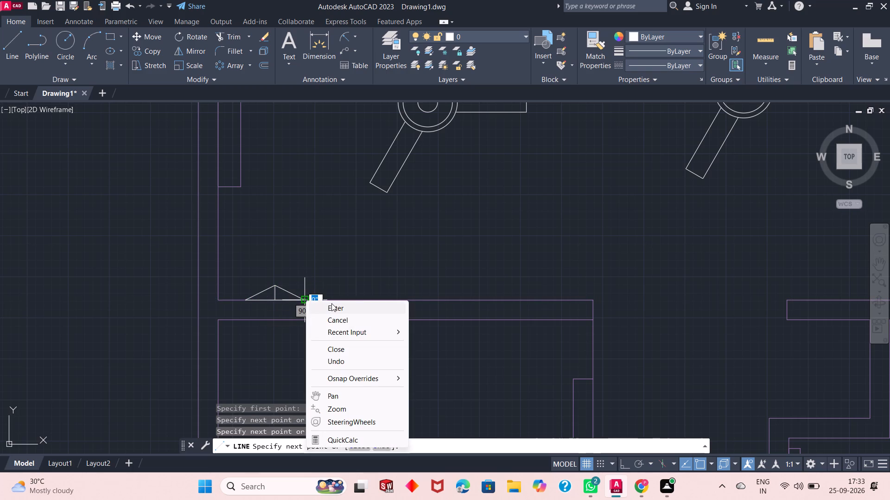
click(360, 312)
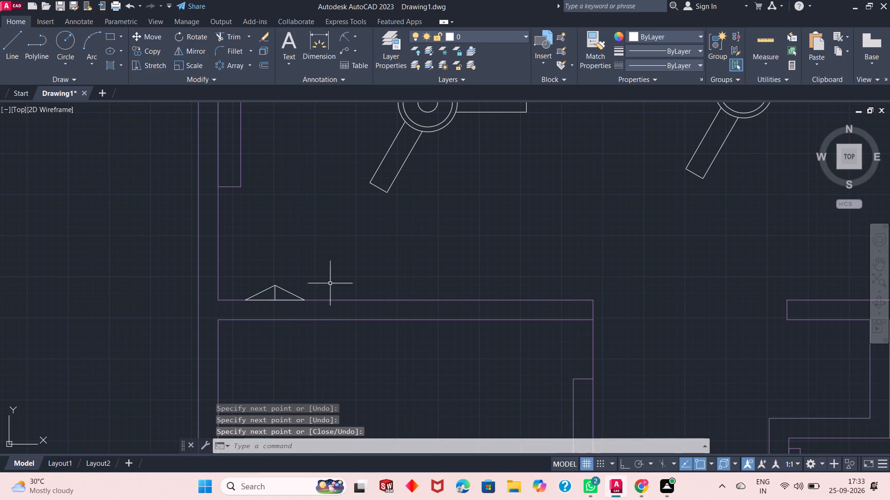
Draw a 1' line straight up from the apex of the lower-wall triangle.
click(7, 42)
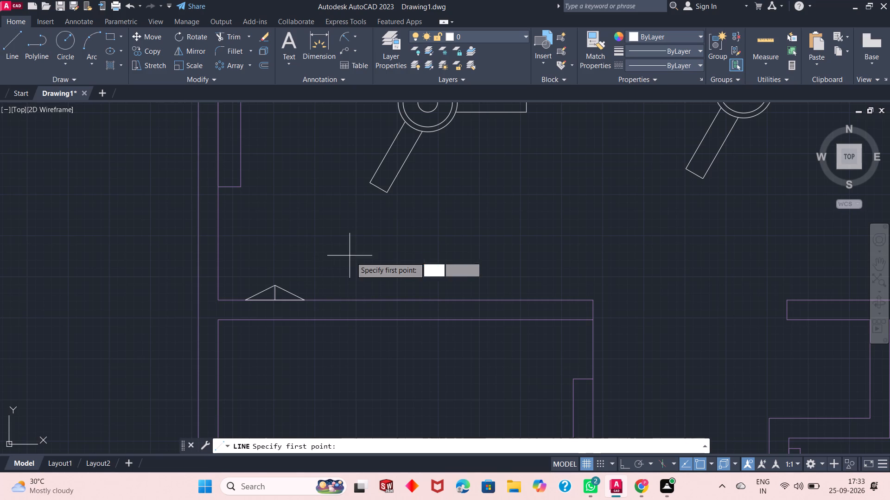
key(F8)
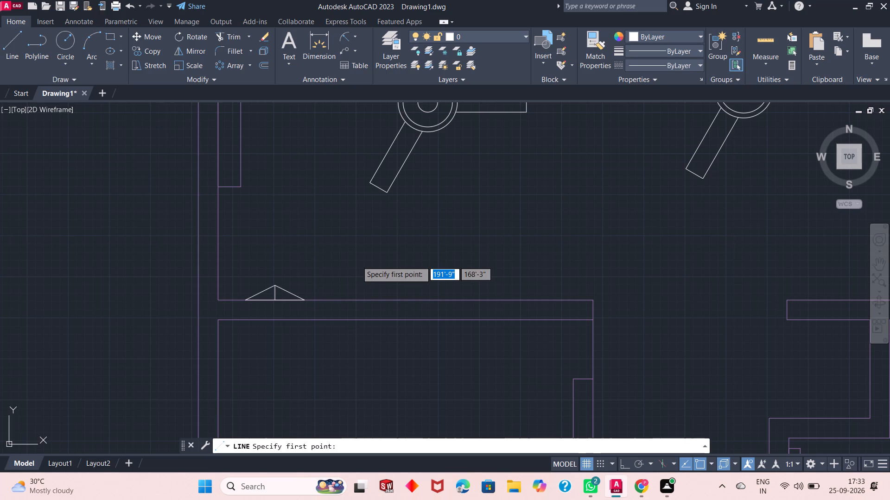
scroll(257, 292, up, 3)
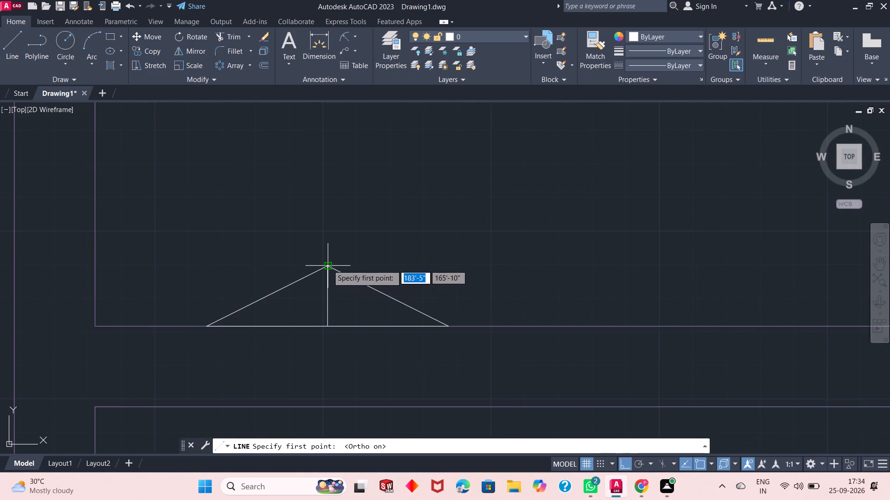
click(328, 265)
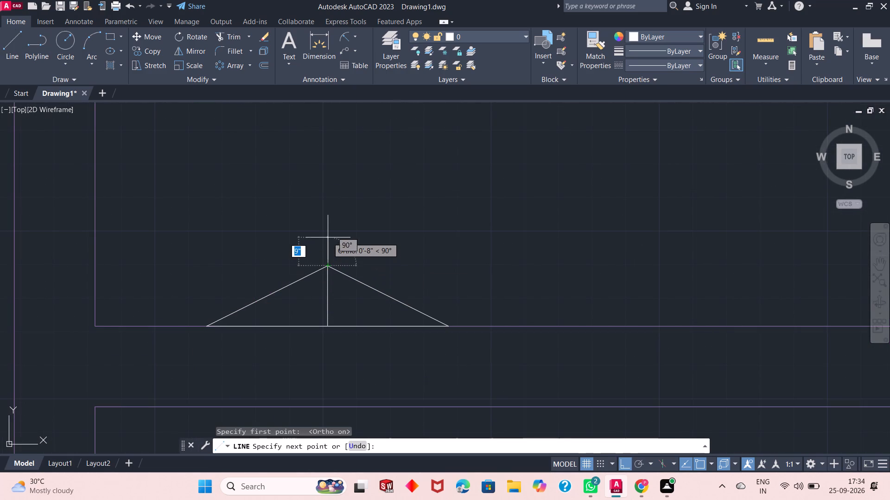
text(1')
key(Return)
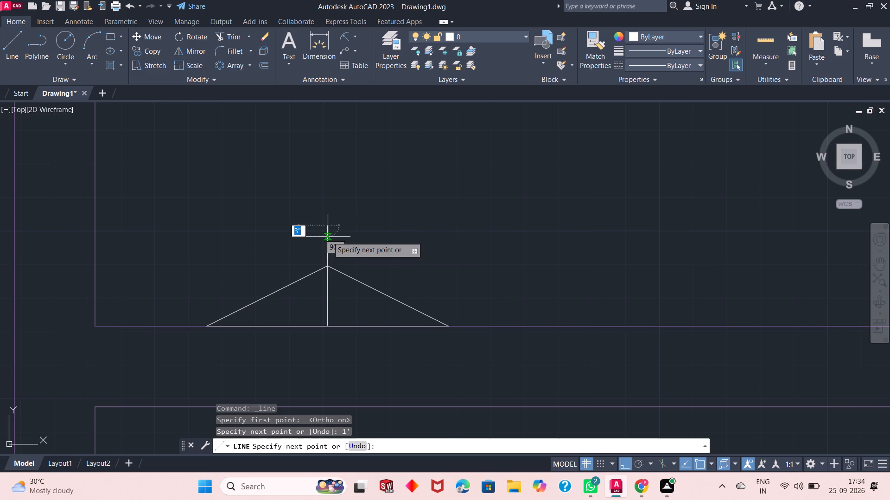
right_click(331, 235)
click(351, 244)
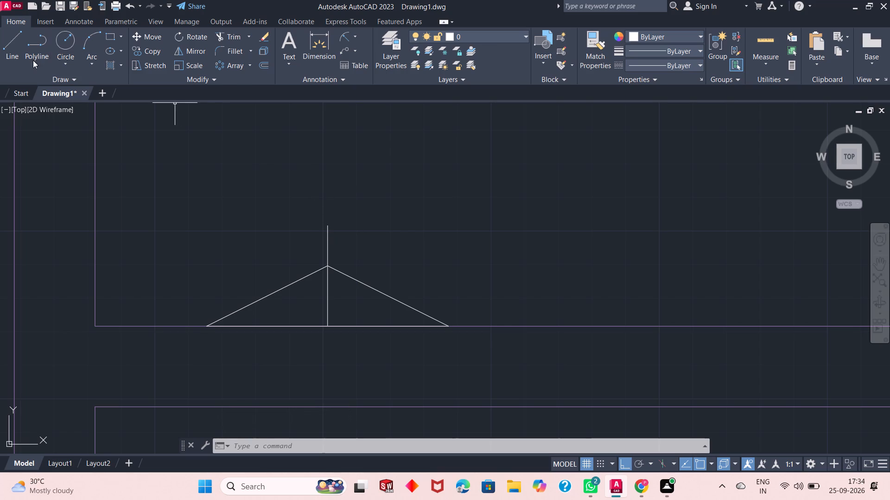
Trim away the vertical construction line inside the lower-wall triangle.
click(225, 36)
click(327, 299)
right_click(356, 207)
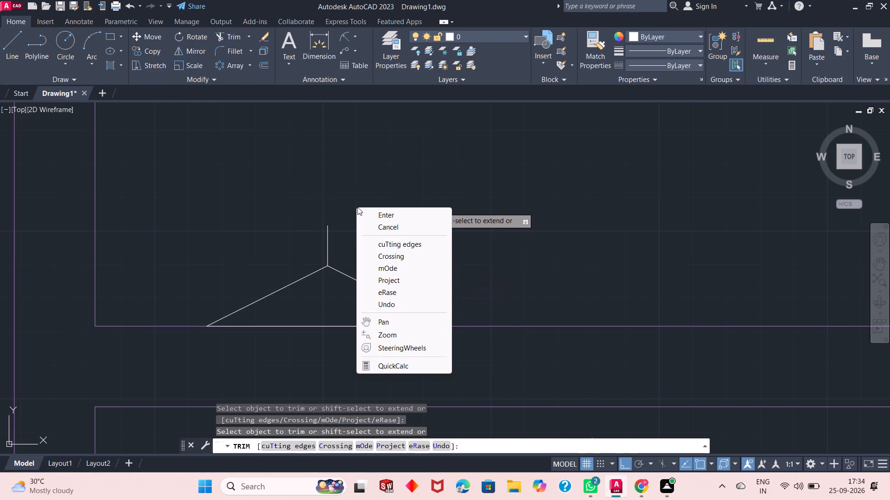
click(371, 211)
Draw a circle with a 2'3" radius midway between the two ceiling fans.
scroll(267, 231, down, 5)
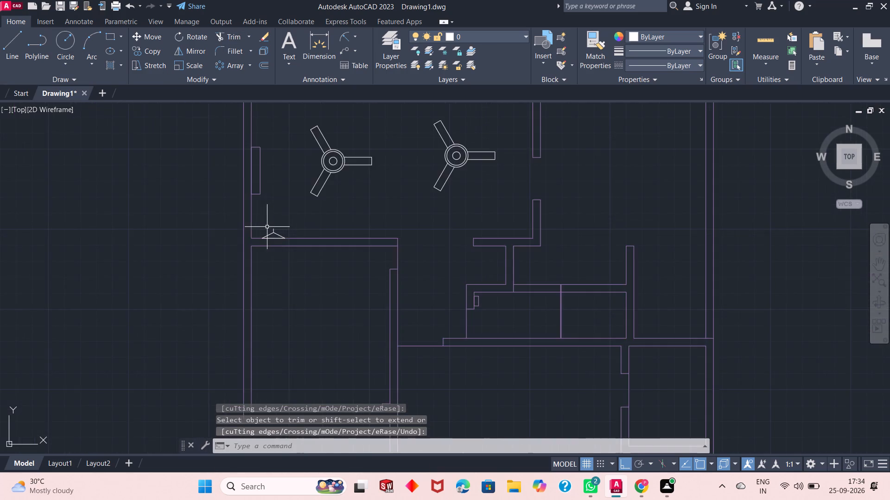
scroll(267, 227, down, 2)
scroll(308, 202, up, 2)
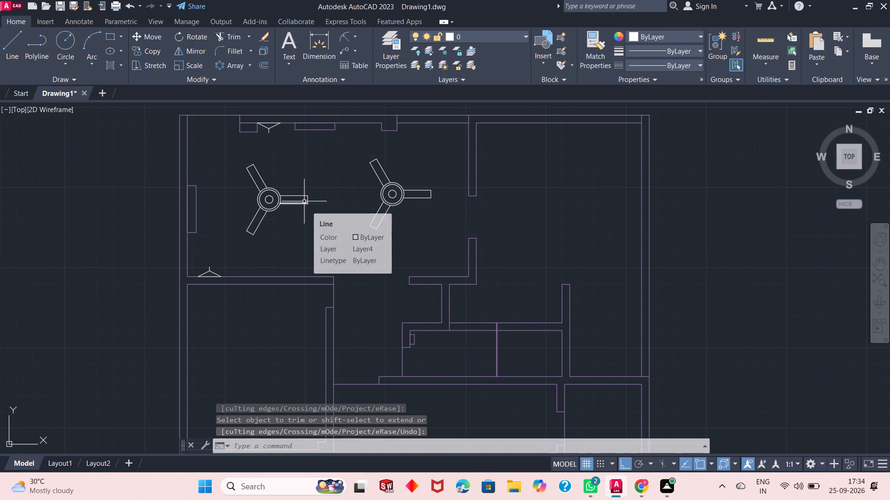
click(72, 35)
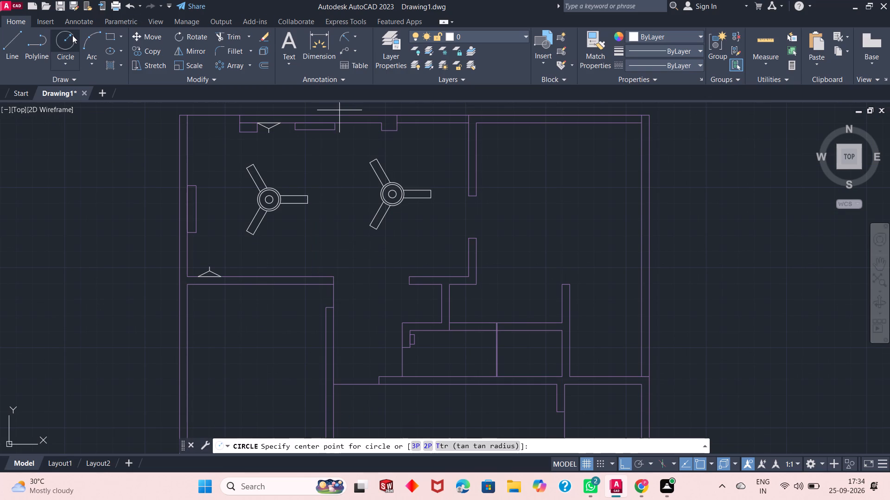
click(333, 196)
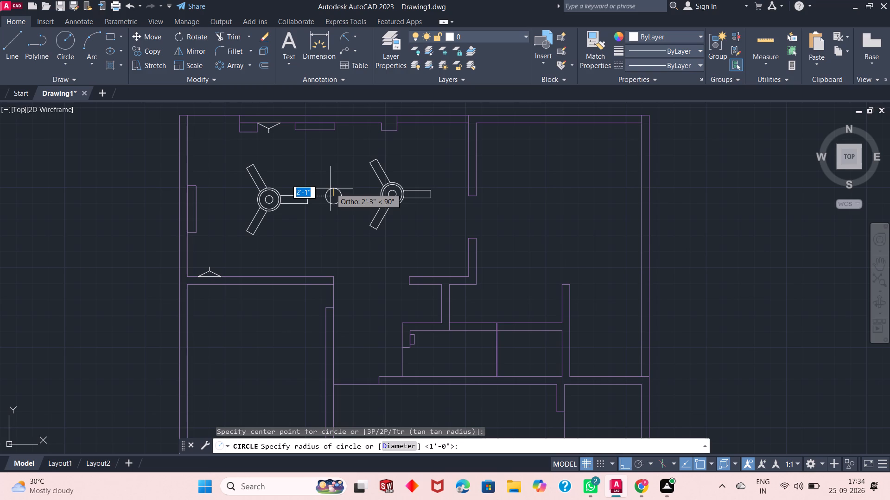
text(2')
key(3)
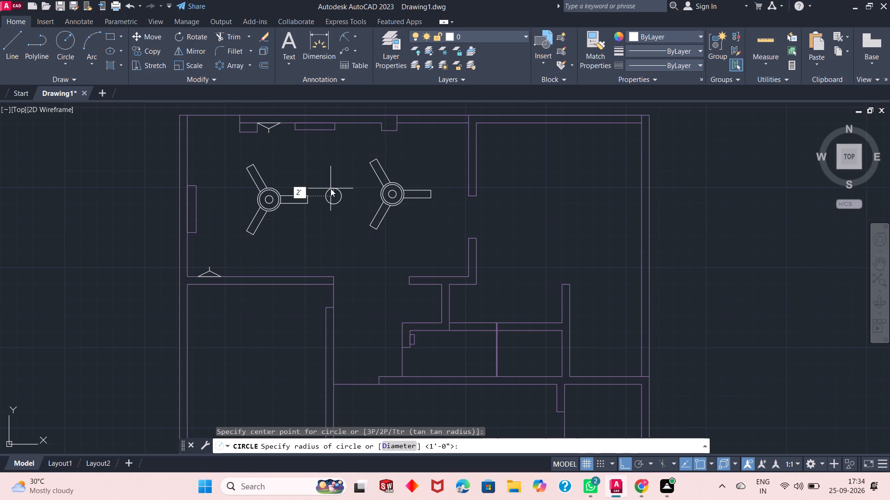
key(shift+quotedbl)
key(Return)
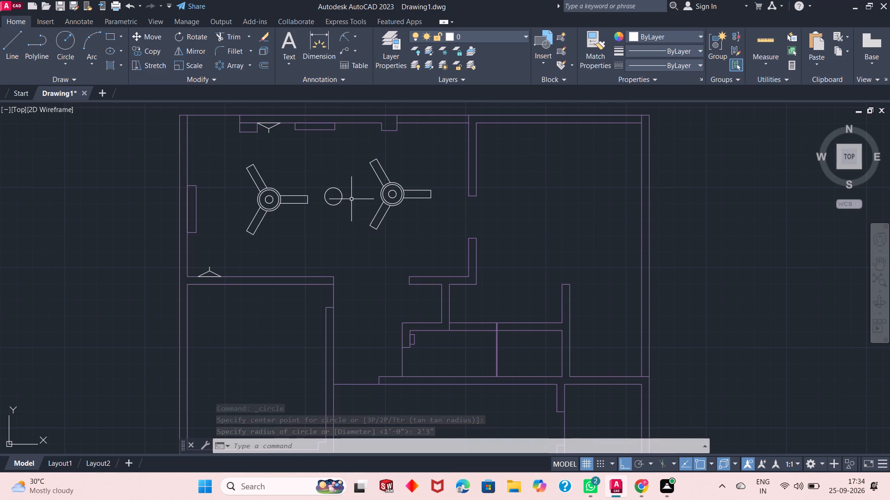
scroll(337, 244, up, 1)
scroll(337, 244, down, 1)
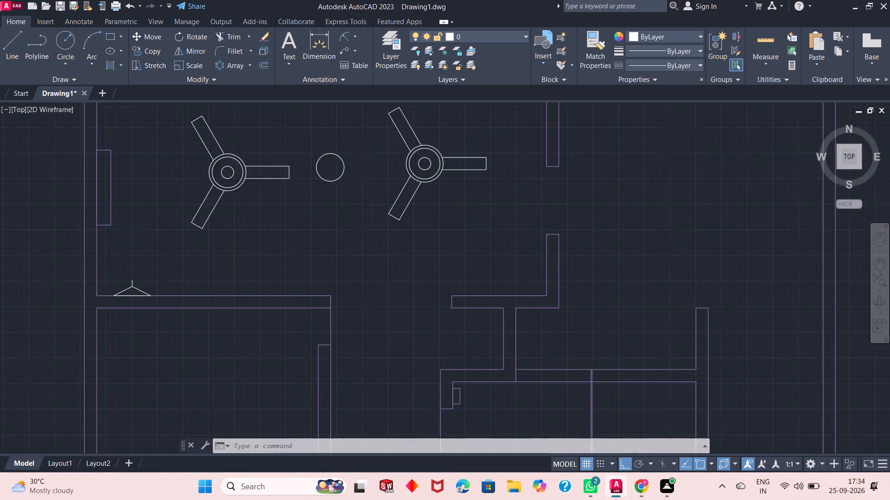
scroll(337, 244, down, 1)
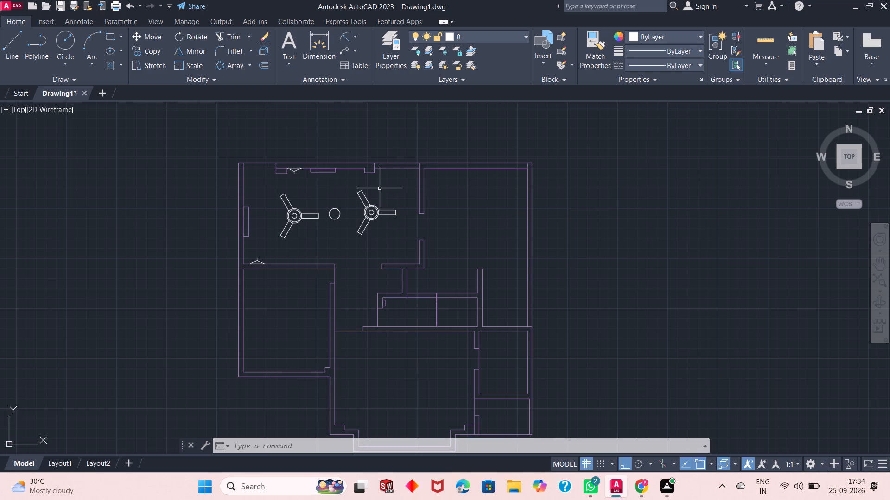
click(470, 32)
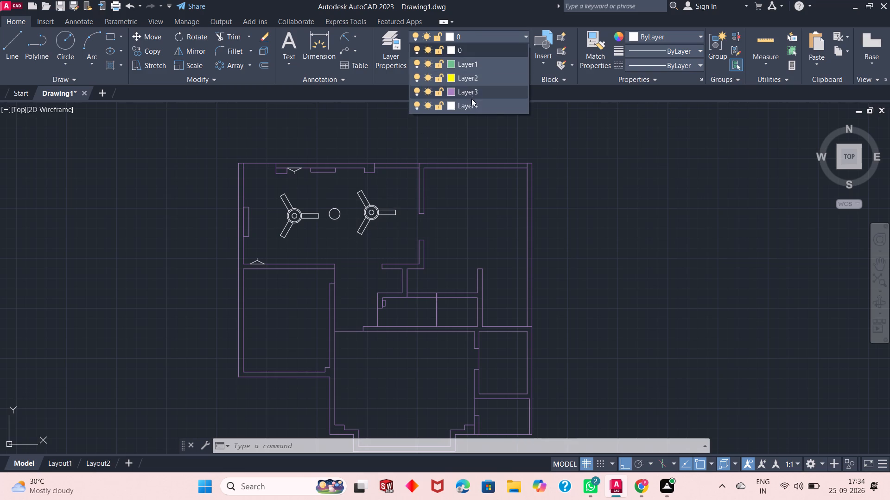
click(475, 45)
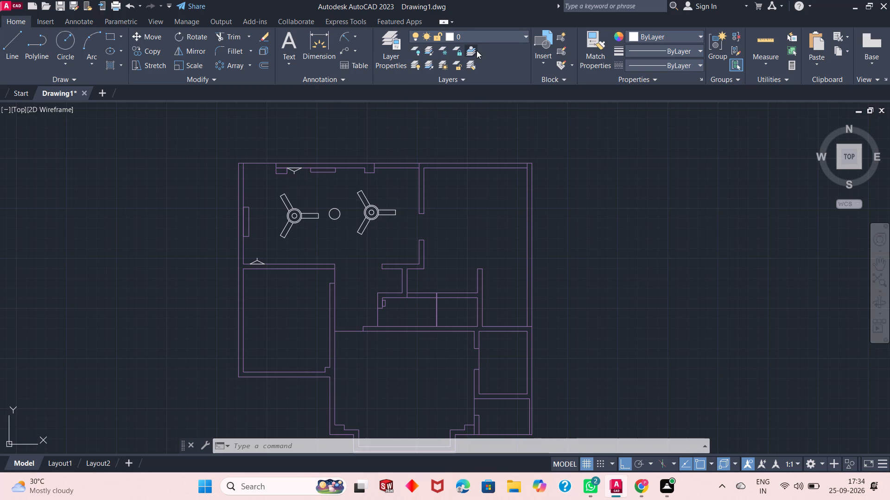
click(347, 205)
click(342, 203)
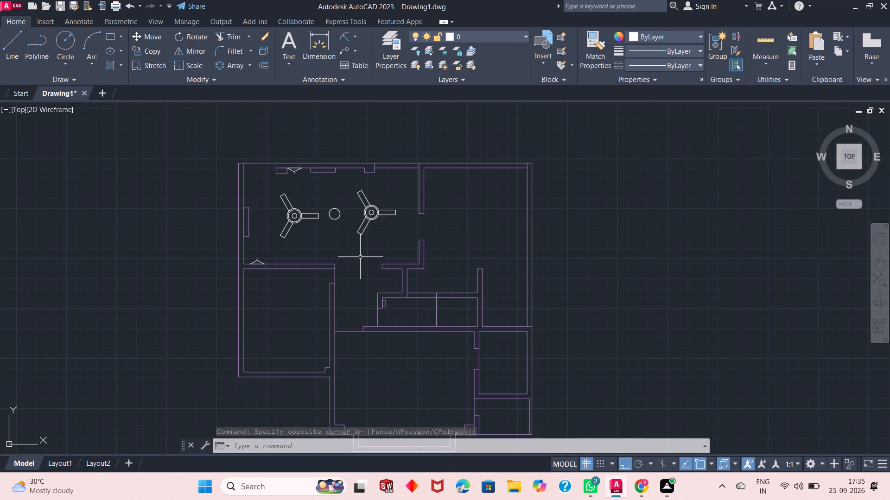
Make Layer4 the current layer.
click(493, 37)
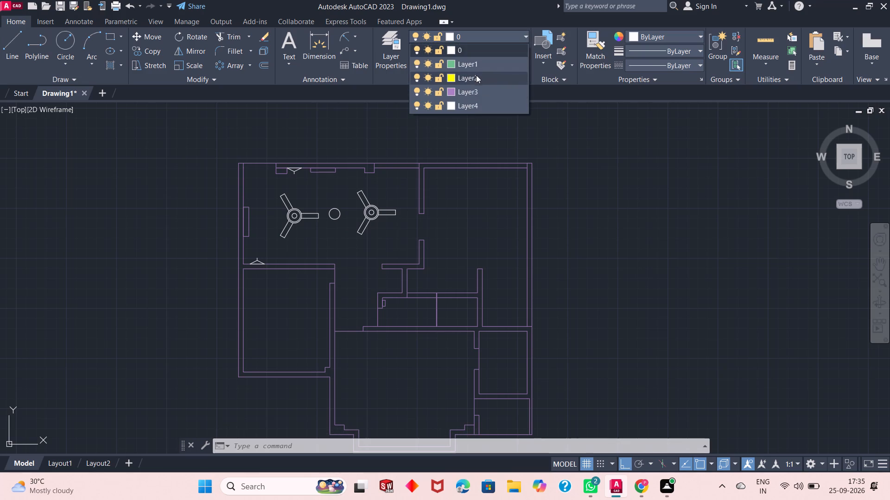
click(466, 106)
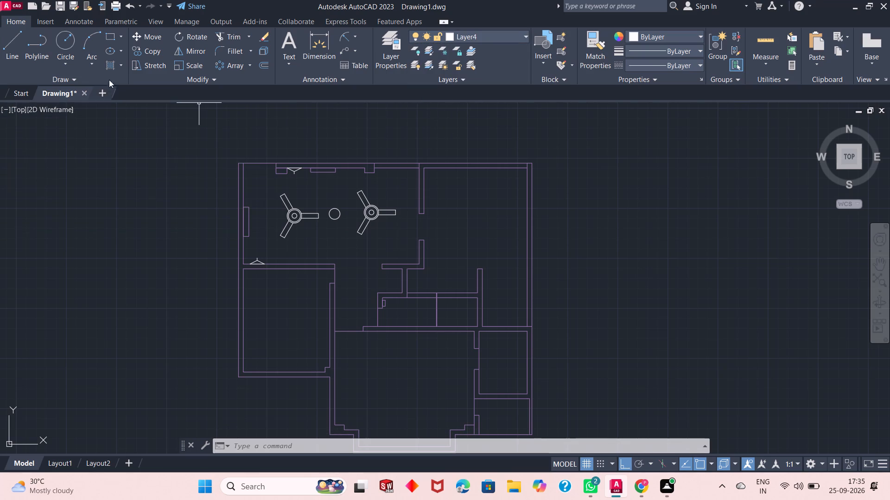
Draw a circle with a 3' radius near the middle of the room below the lower-wall triangle fixture.
click(63, 42)
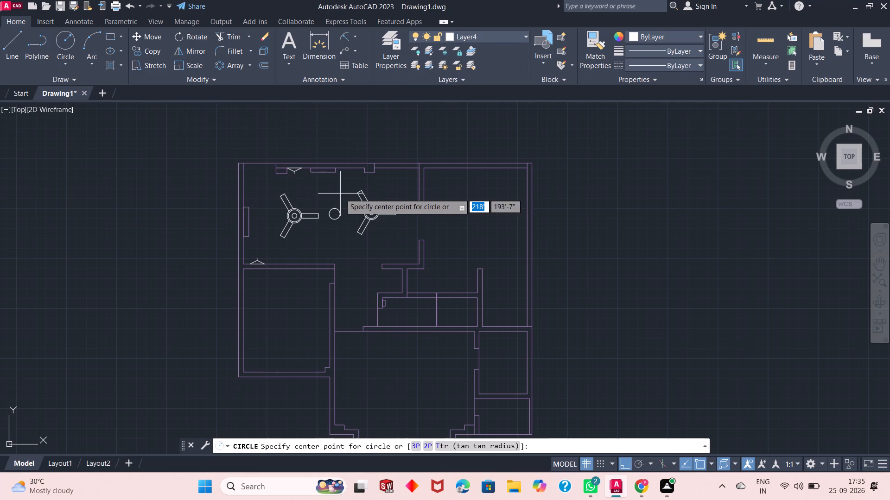
scroll(340, 194, down, 2)
scroll(325, 251, up, 3)
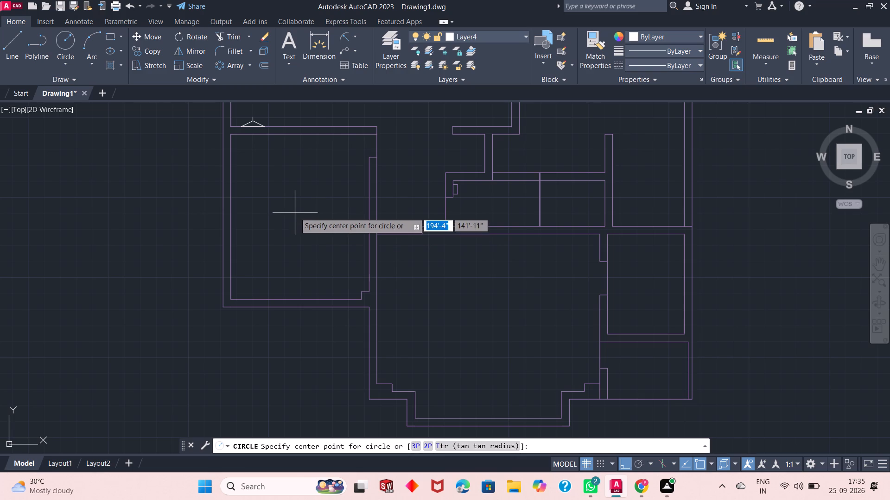
click(295, 212)
text(3')
key(Return)
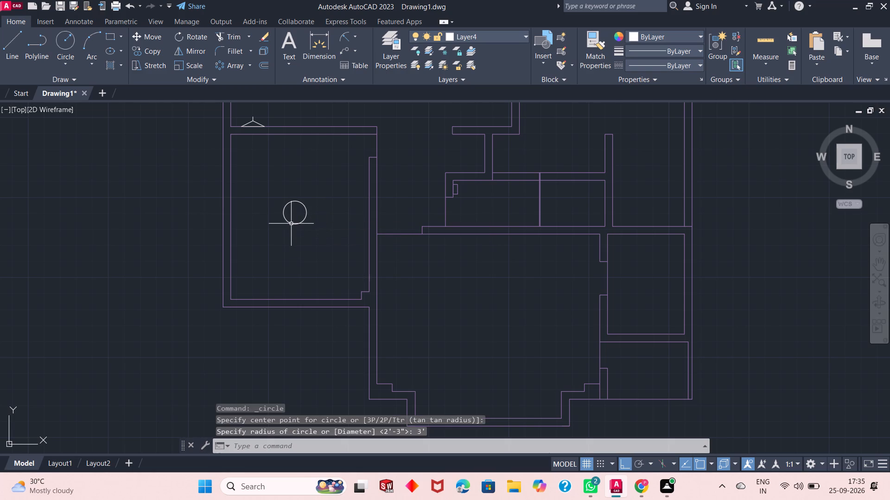
right_click(69, 187)
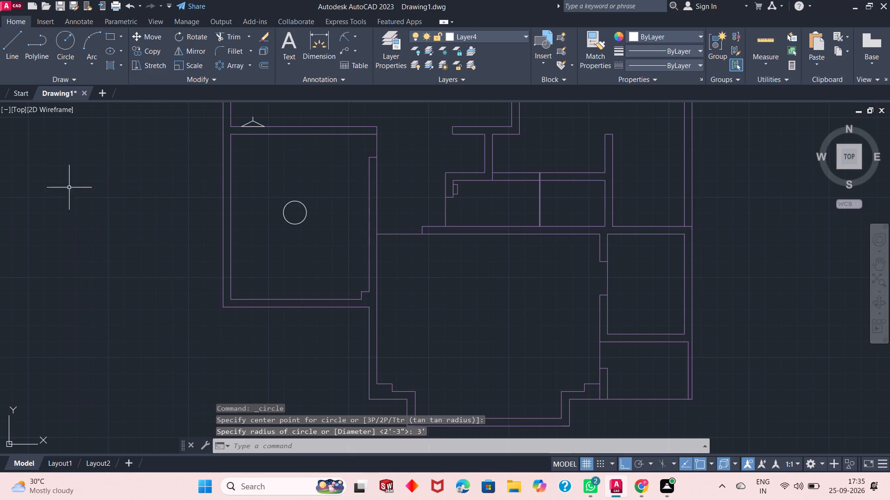
click(107, 167)
click(107, 166)
Draw a fan blade outline from the circle's center: 1' up, 10' right, 2' down, and back left into the circle.
click(8, 43)
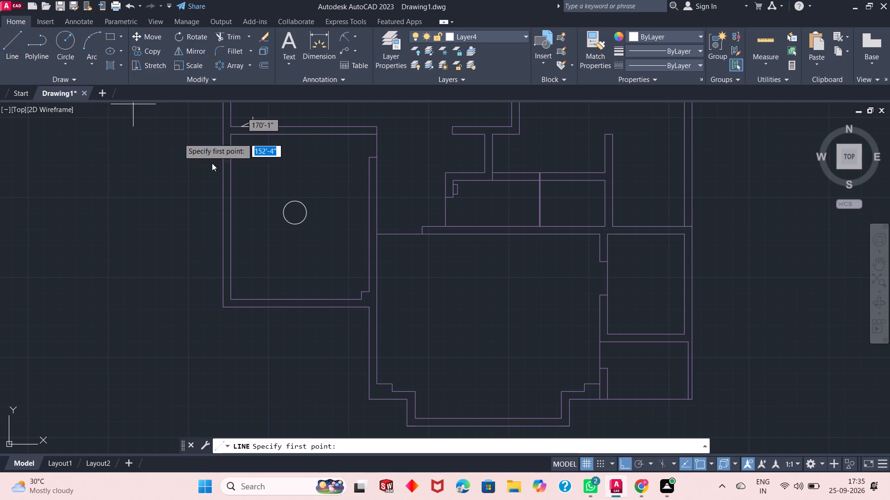
click(294, 214)
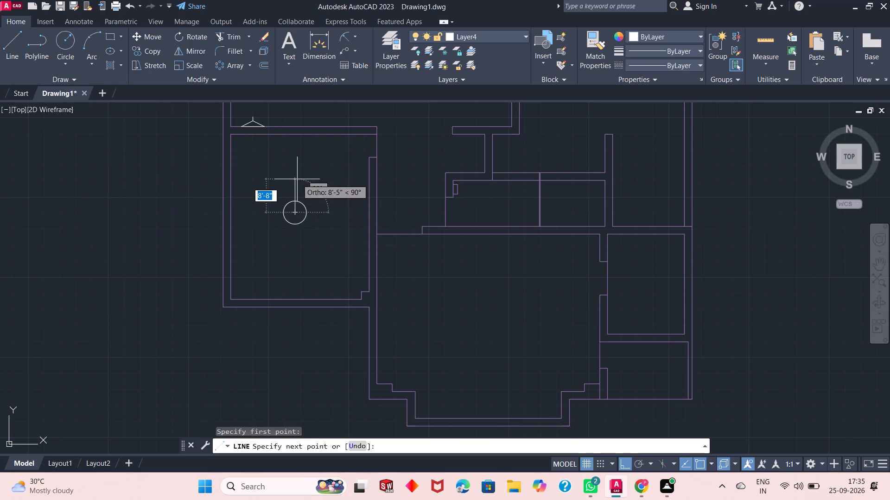
text(1')
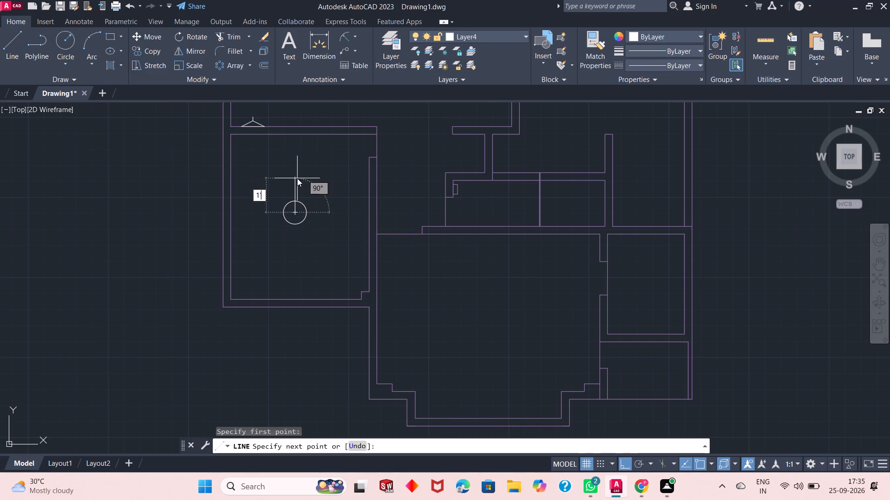
key(Return)
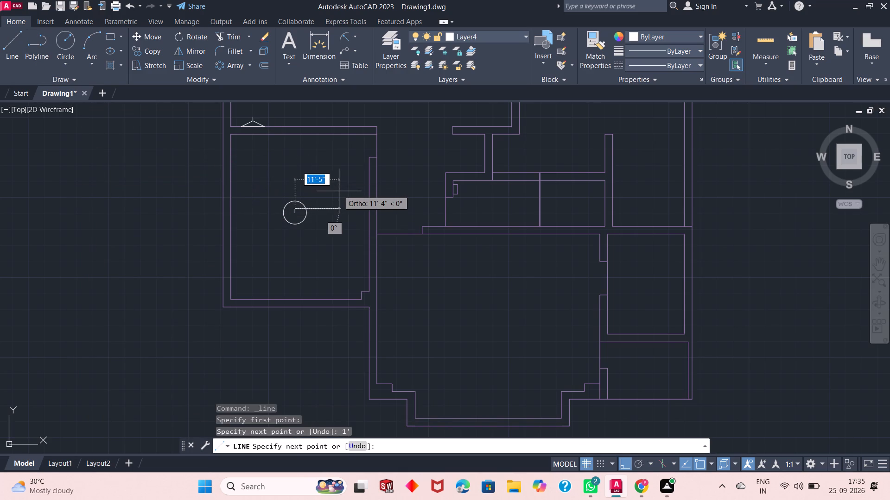
text(10')
key(Return)
text(2')
key(Return)
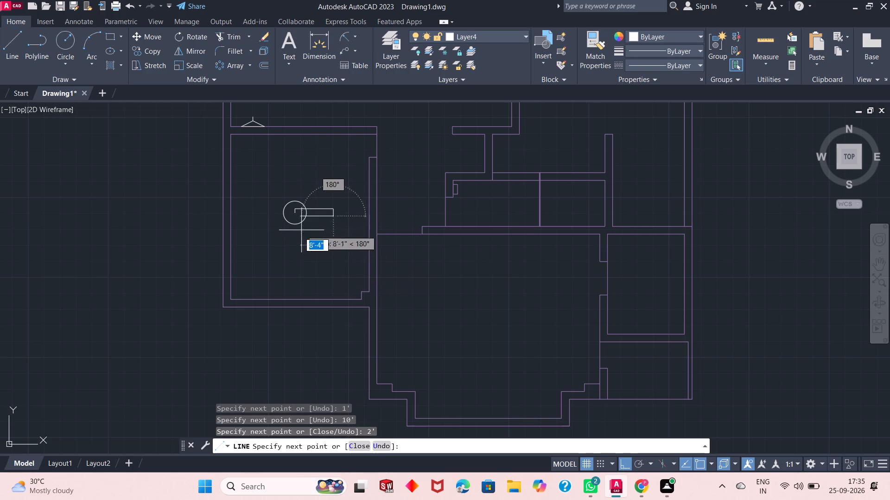
scroll(298, 225, up, 3)
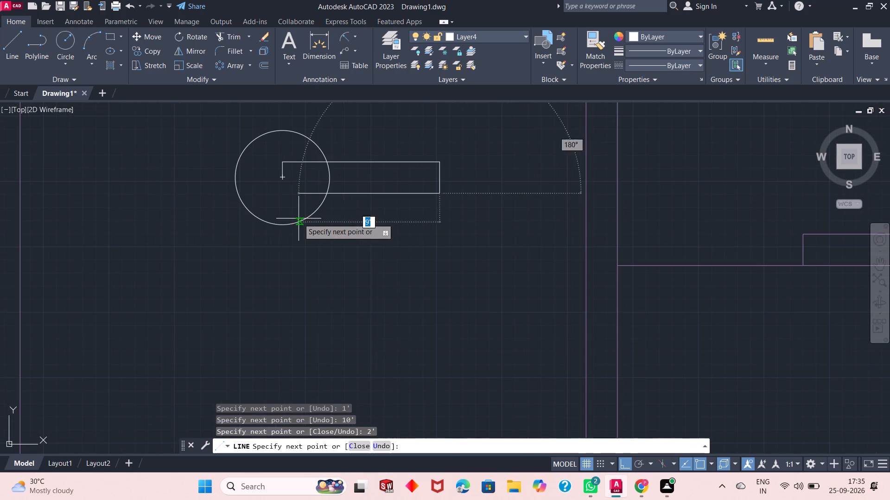
click(291, 194)
right_click(291, 194)
click(305, 200)
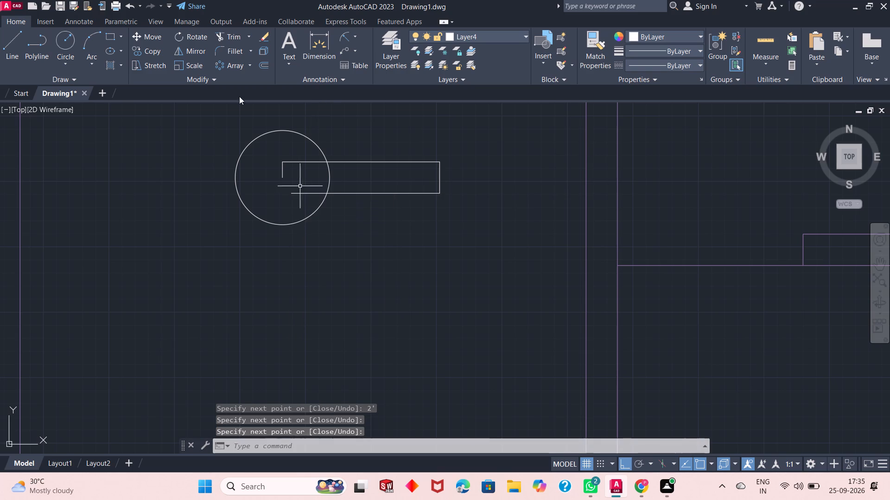
Trim away the parts of the blade outline lying inside the 3' radius circle.
click(232, 34)
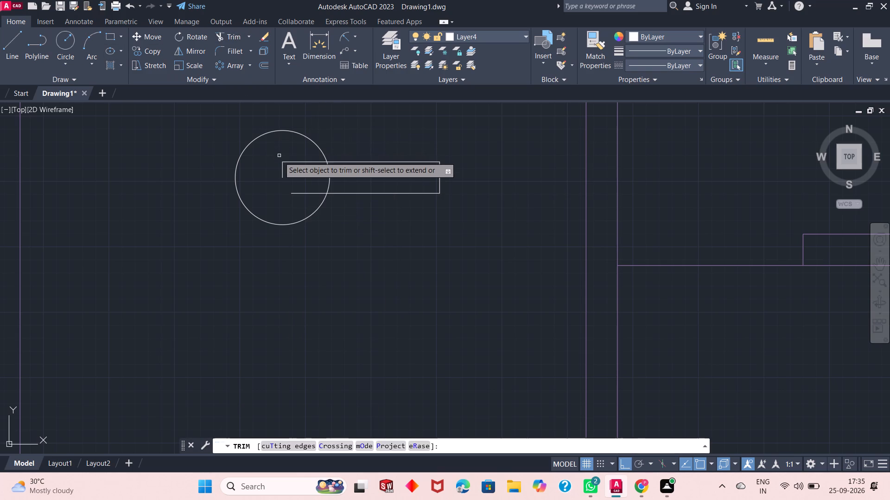
click(283, 172)
click(300, 145)
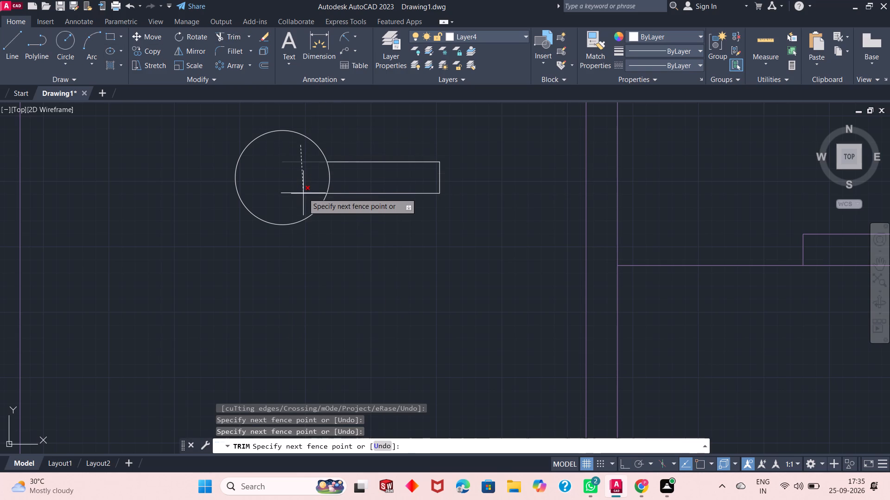
click(300, 198)
right_click(294, 193)
click(312, 195)
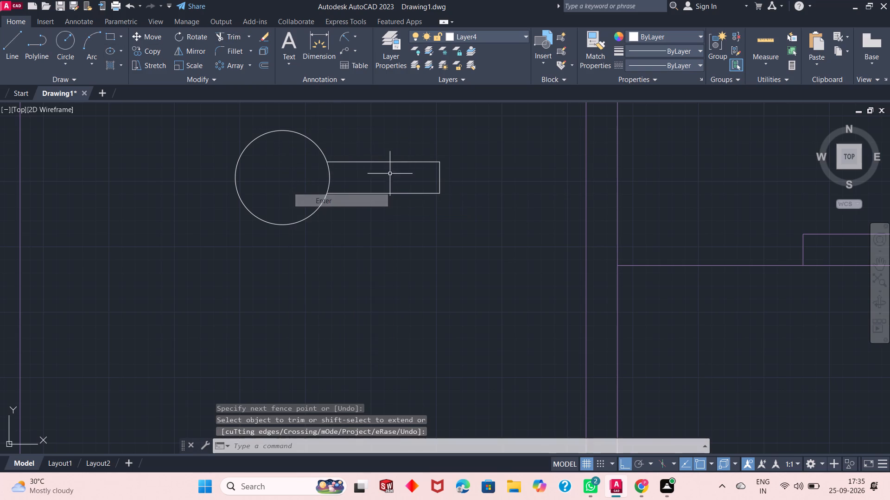
Create a polar array of the blade's three lines around the circle's center with 3 items.
click(458, 159)
click(417, 207)
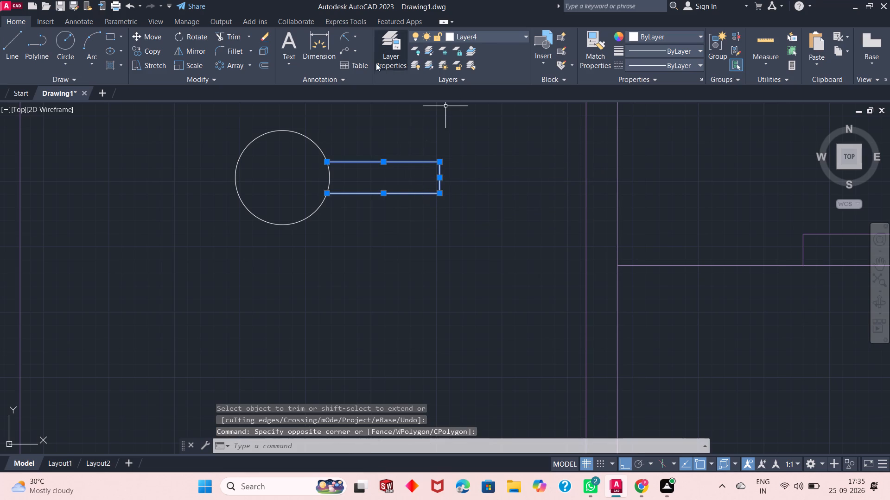
click(221, 67)
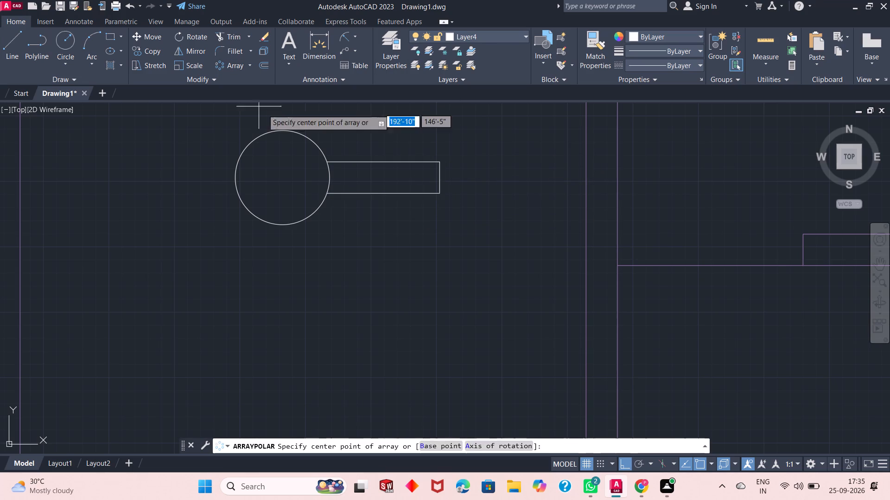
click(283, 179)
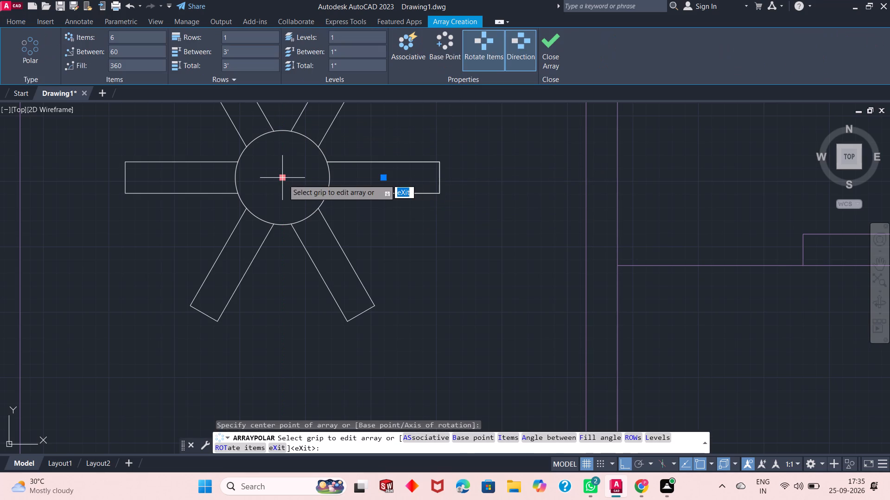
double_click(137, 37)
key(3)
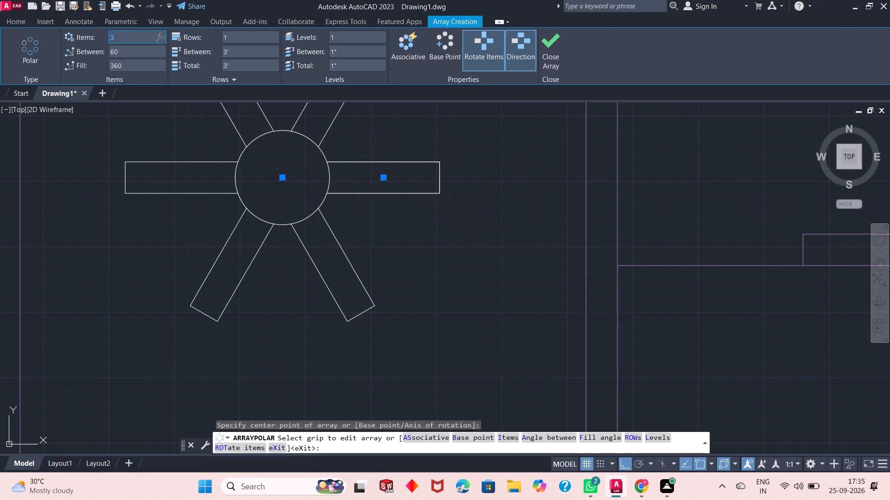
key(Return)
scroll(312, 185, up, 2)
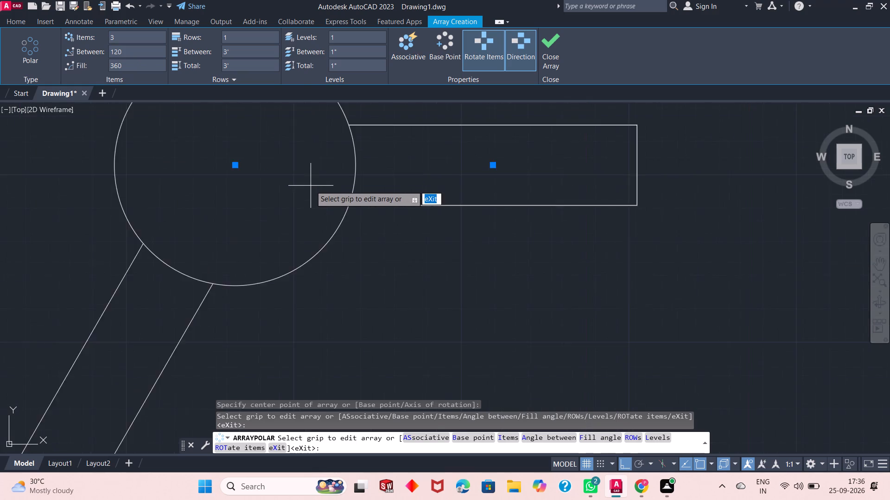
scroll(310, 186, down, 5)
scroll(304, 150, up, 1)
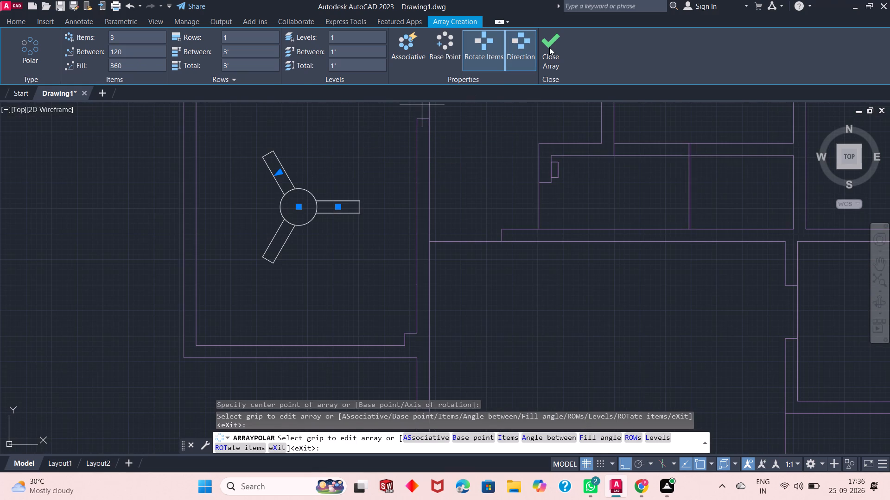
click(550, 47)
Draw a concentric circle with a 2'6" radius inside the new fan's hub.
scroll(307, 210, up, 1)
scroll(307, 210, down, 1)
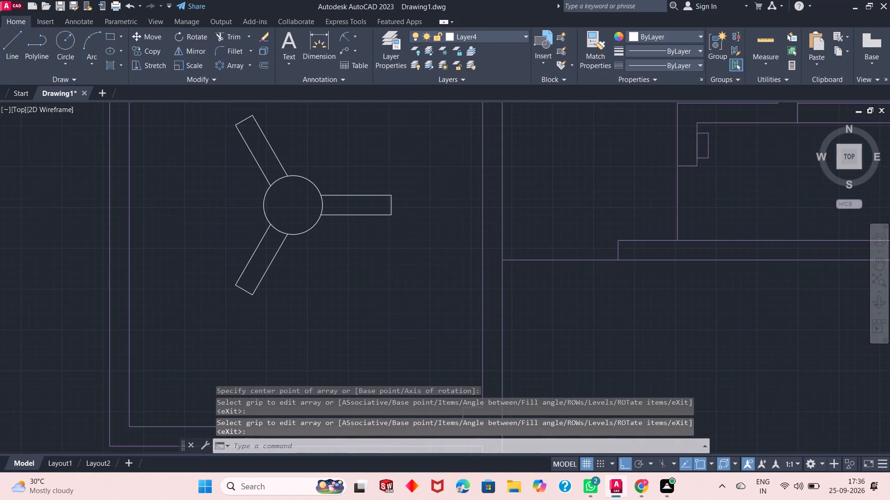
scroll(307, 210, down, 1)
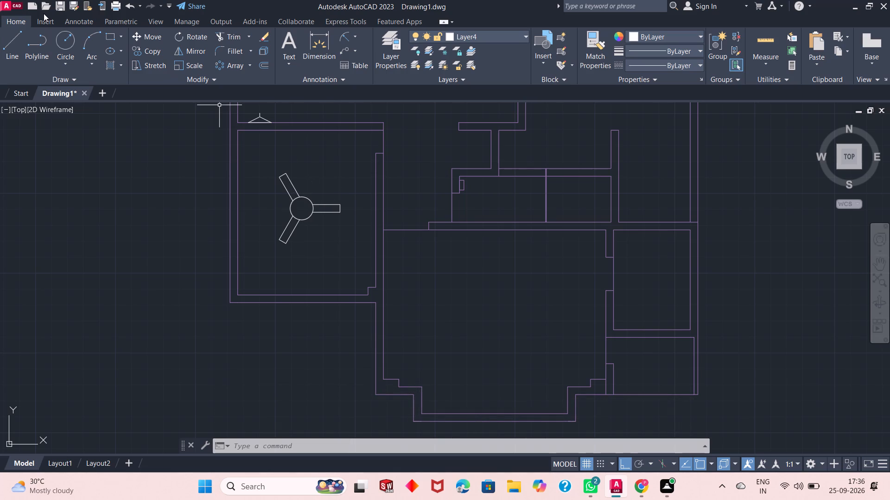
click(59, 33)
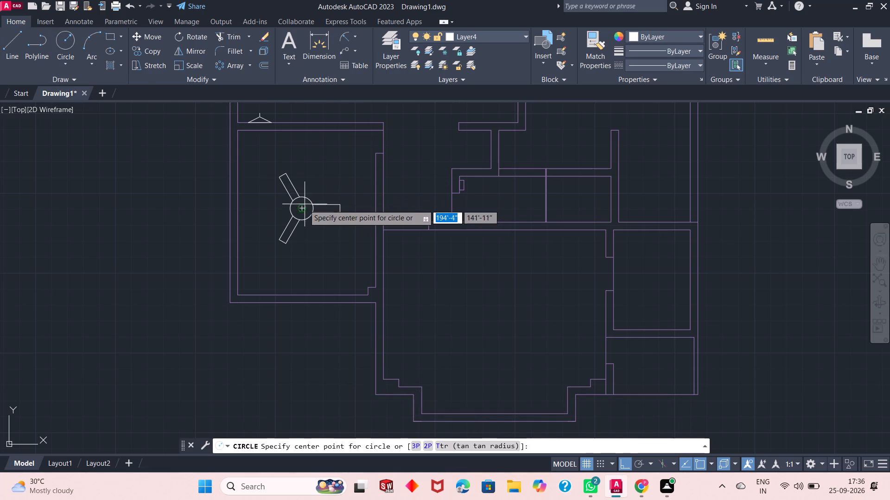
click(303, 210)
scroll(306, 202, up, 2)
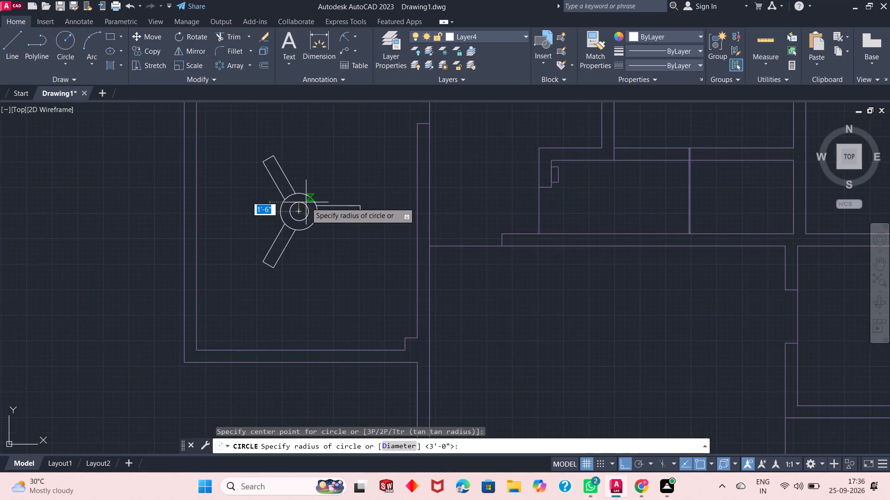
scroll(306, 202, up, 1)
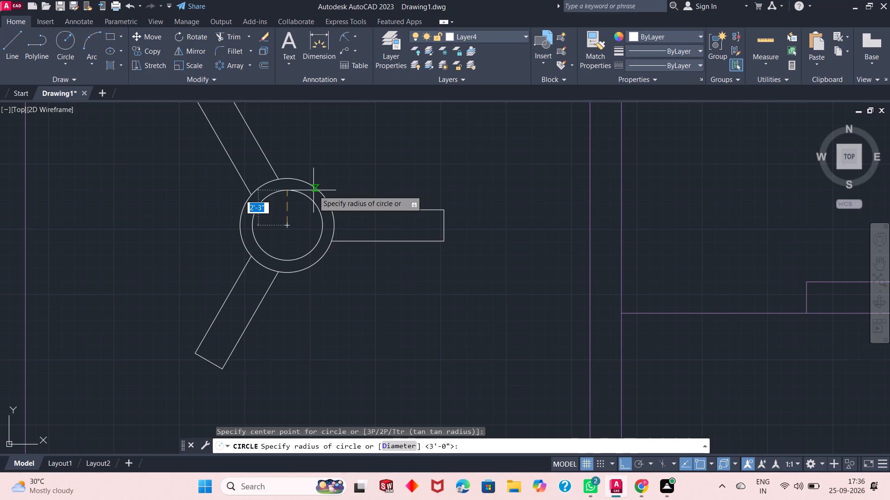
text(2'6)
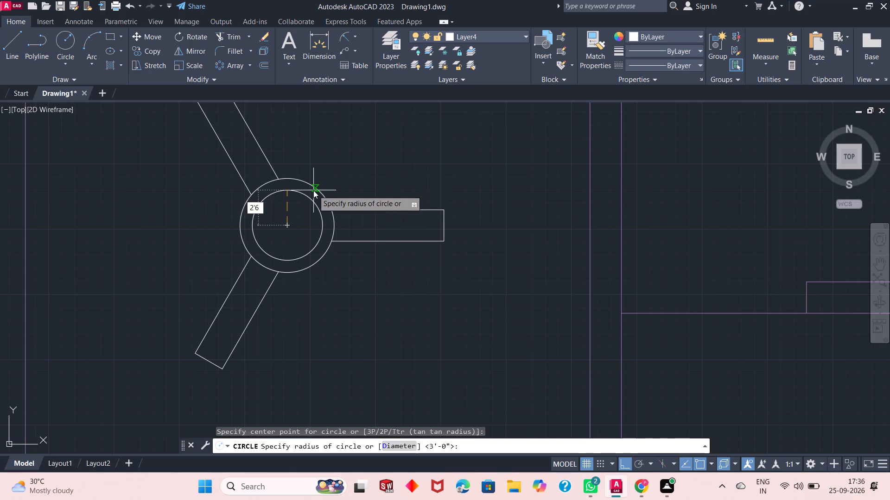
key(shift+quotedbl)
key(Return)
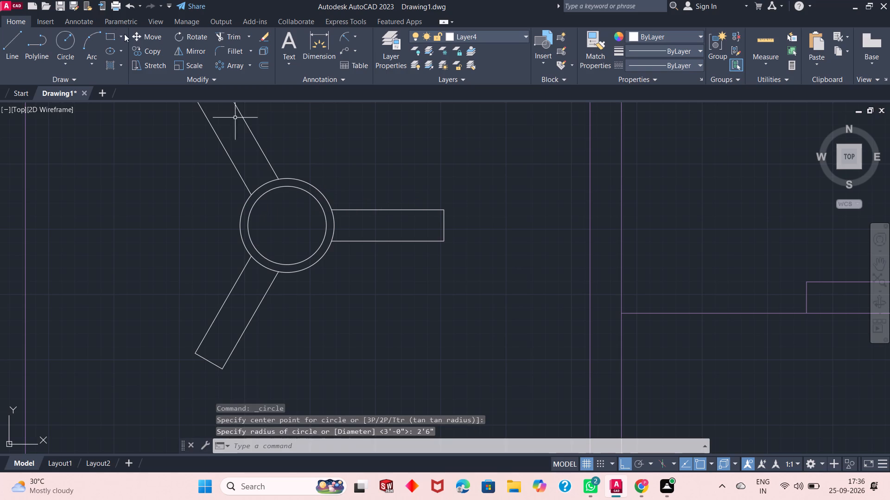
Draw a concentric circle with a 1' radius at the center of the lower-left room's fan hub.
click(60, 43)
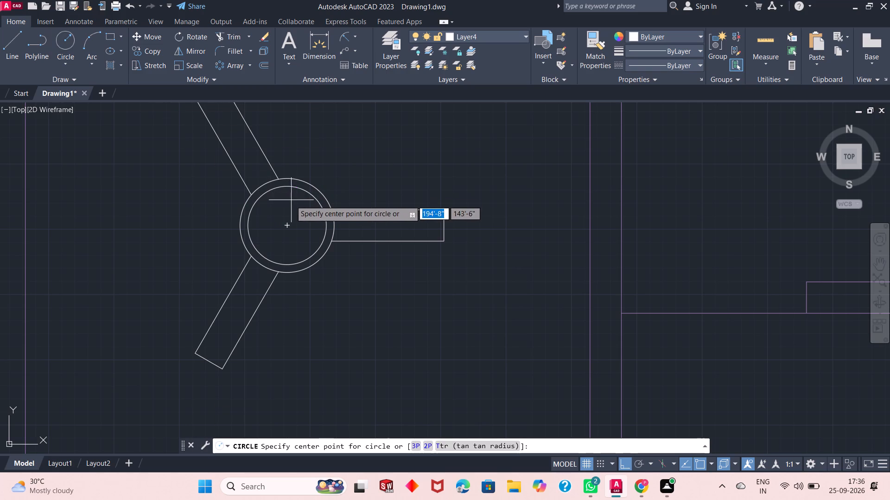
click(288, 225)
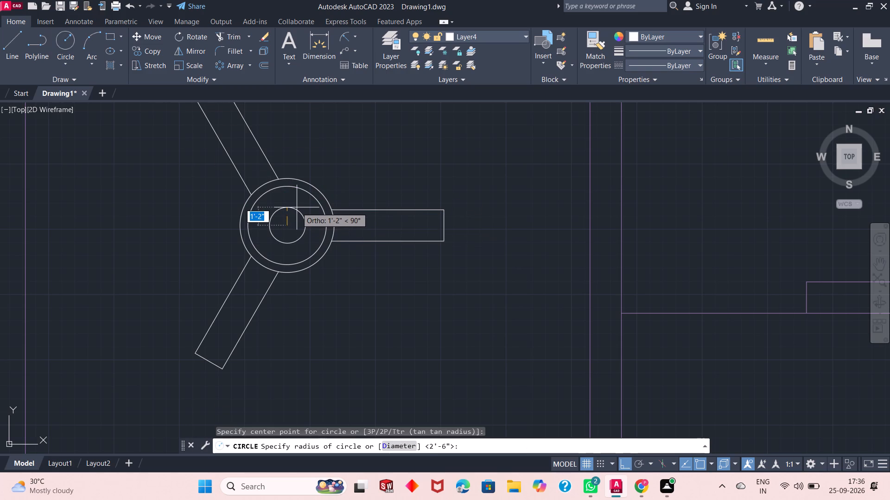
text(1')
key(Return)
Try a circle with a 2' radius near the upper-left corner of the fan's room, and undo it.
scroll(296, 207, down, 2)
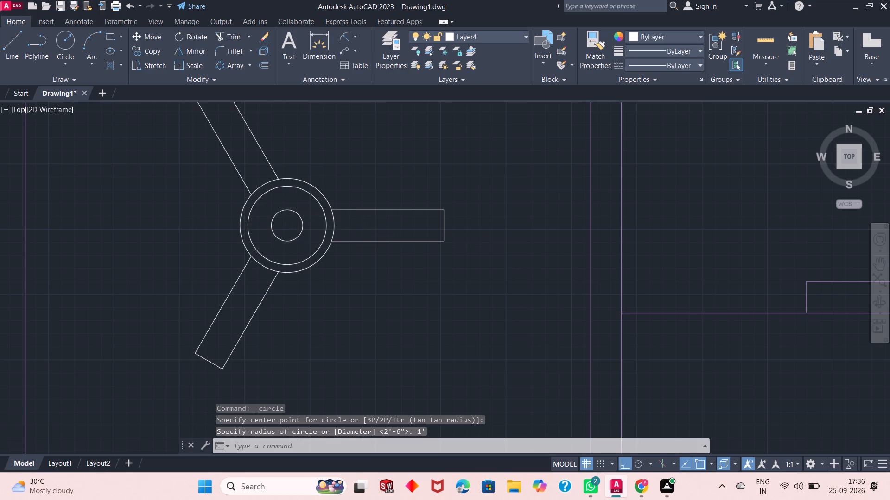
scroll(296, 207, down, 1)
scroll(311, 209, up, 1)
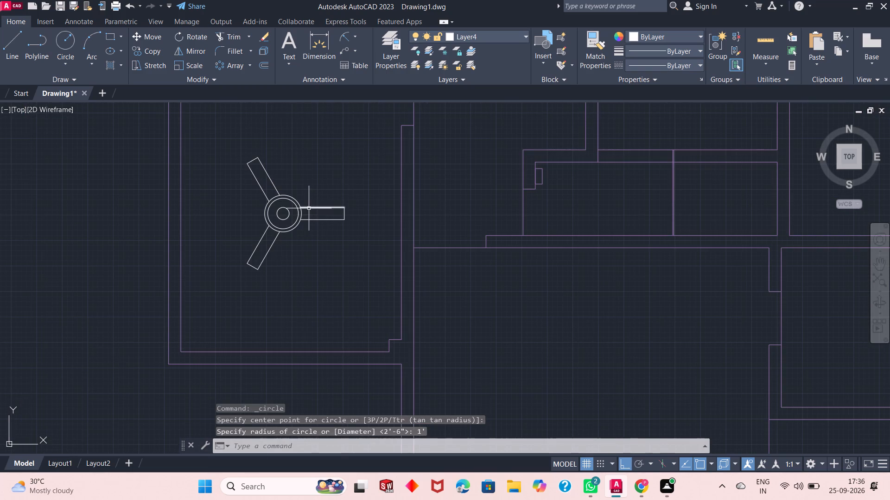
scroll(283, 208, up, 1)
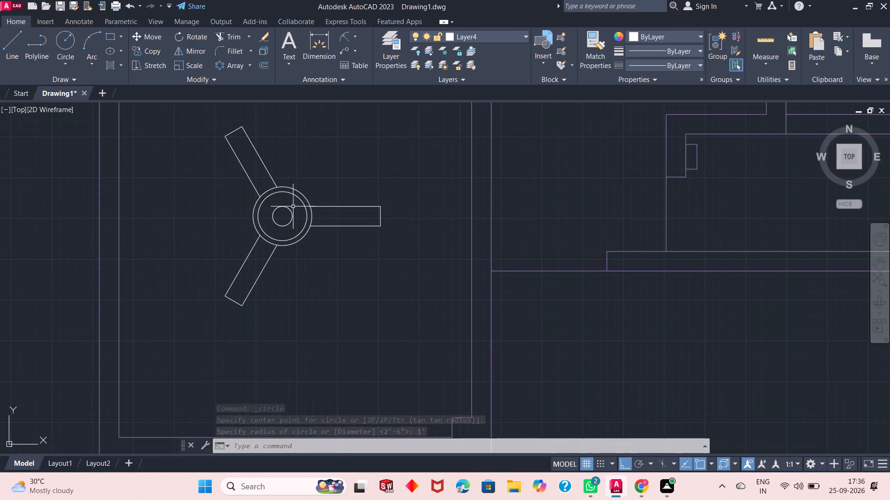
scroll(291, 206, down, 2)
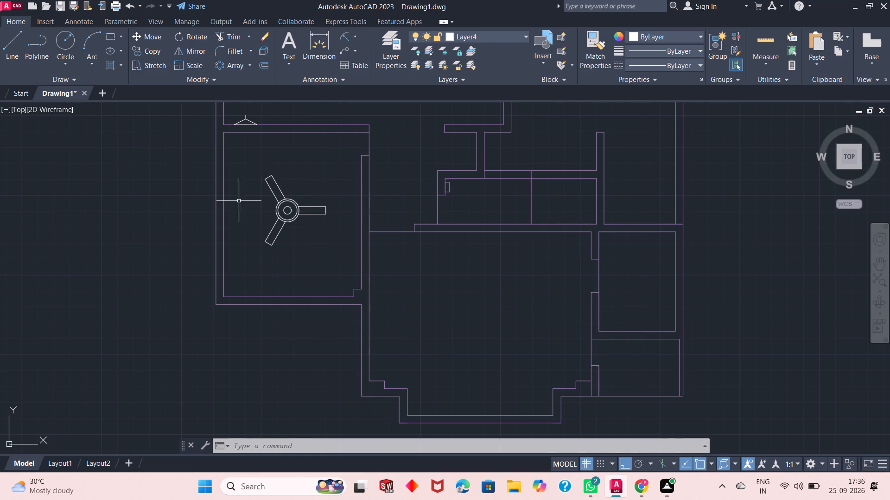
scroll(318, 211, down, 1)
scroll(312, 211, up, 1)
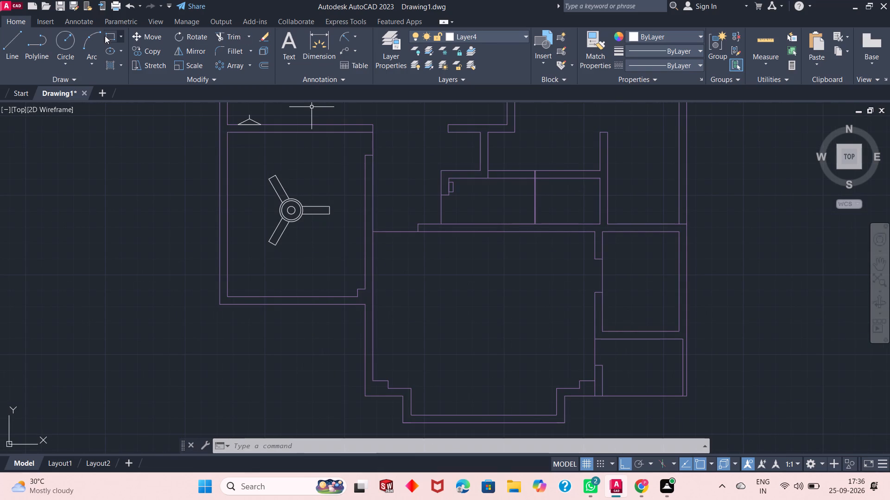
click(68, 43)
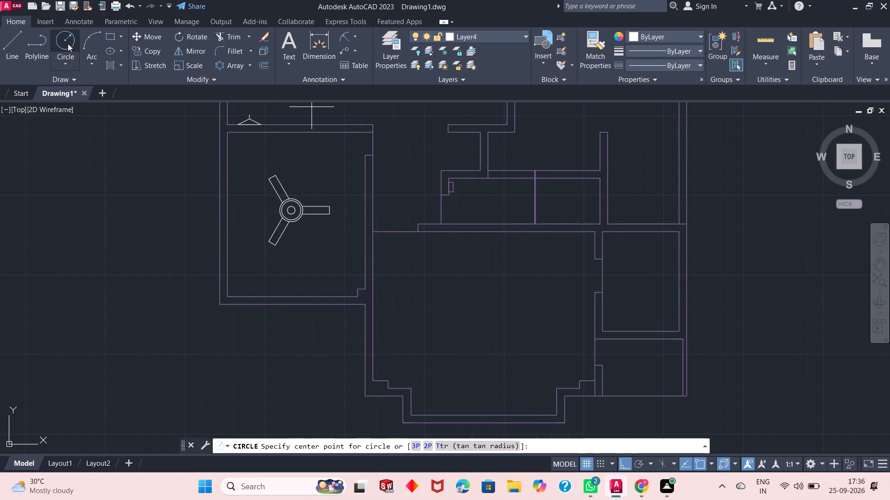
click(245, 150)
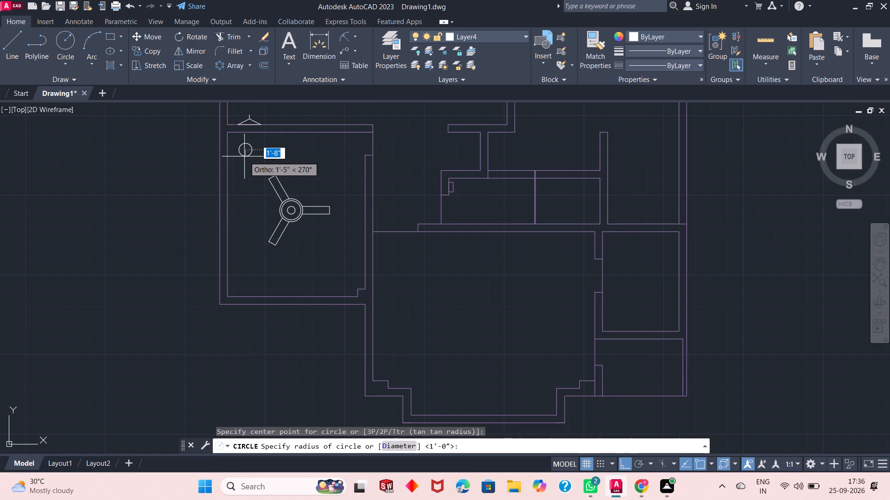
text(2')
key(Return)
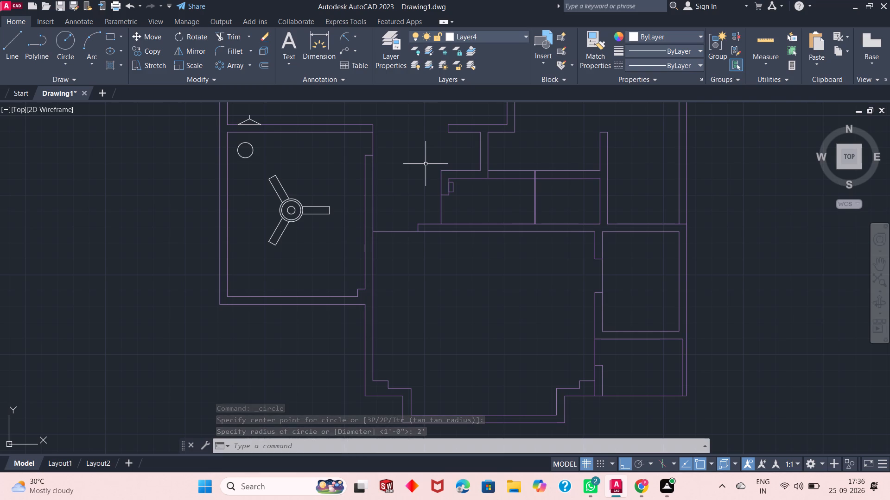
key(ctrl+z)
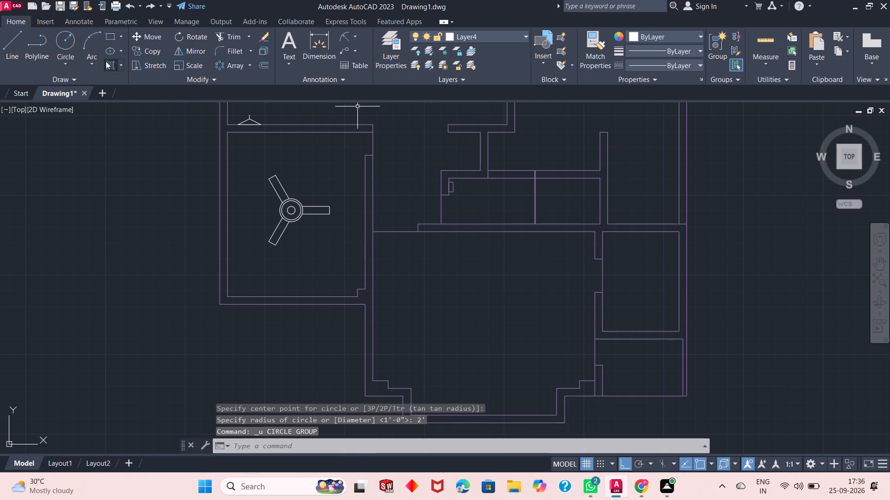
Draw a small rectangle against the left wall of the fan's room, just below its upper-left corner.
click(108, 38)
click(226, 143)
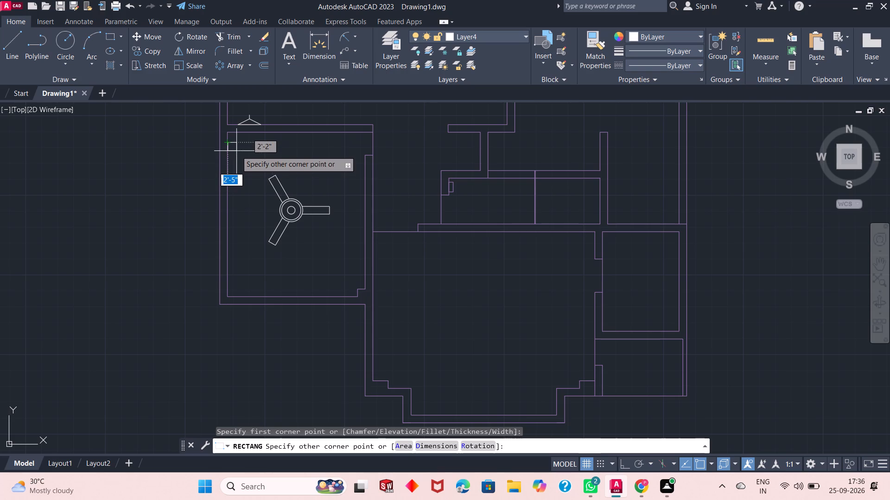
click(236, 154)
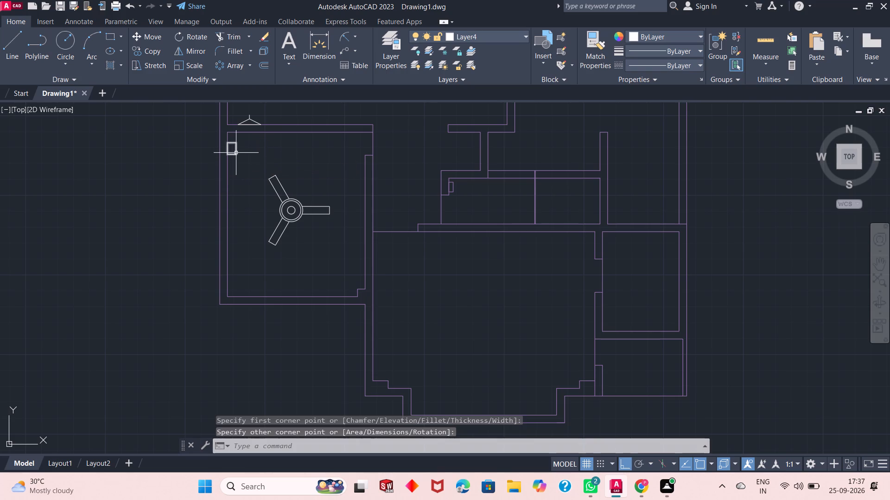
Draw a circle with a 1'10" radius just right of the small wall rectangle, above the fan.
click(64, 41)
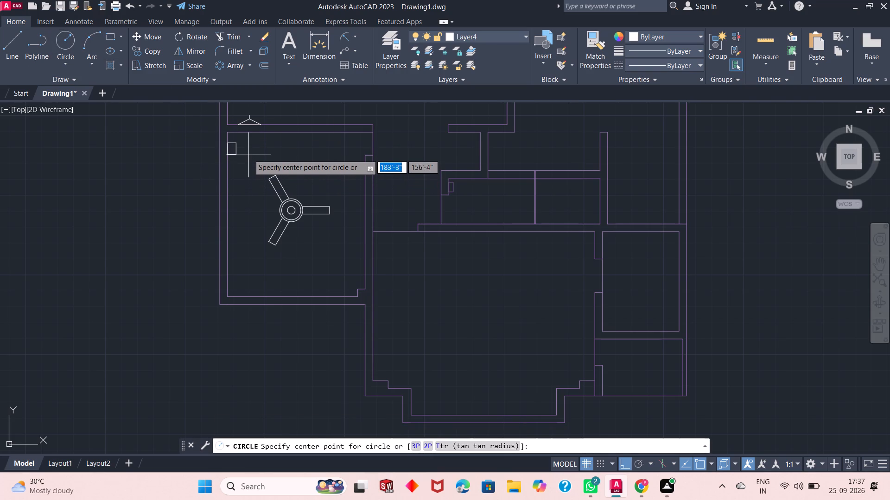
click(250, 154)
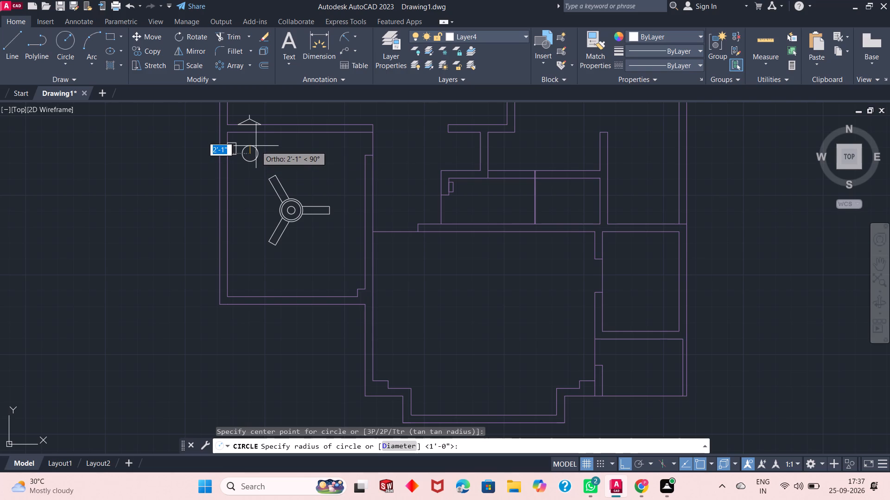
key(1)
key(apostrophe)
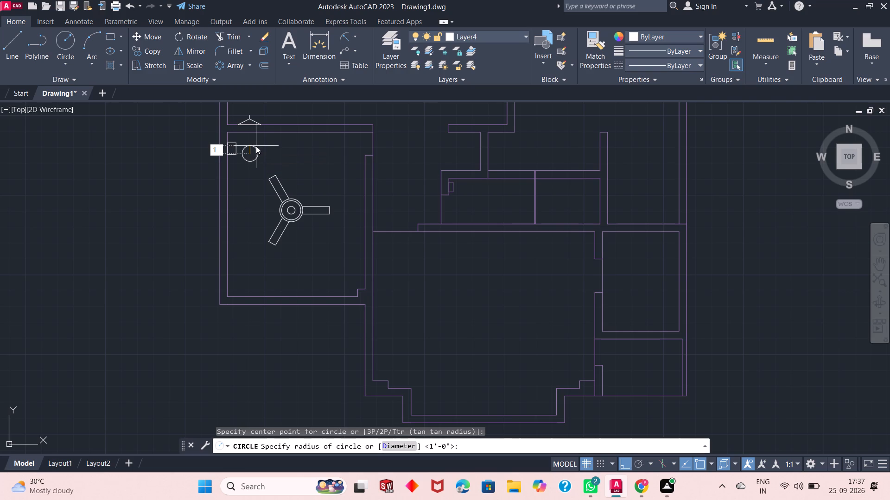
text(10")
key(Return)
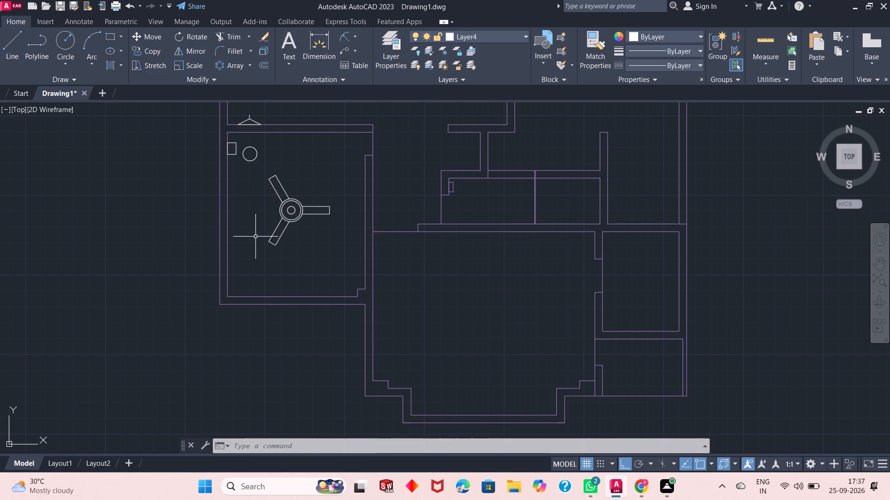
Examine the fixture layout across the whole floor plan.
scroll(248, 218, down, 1)
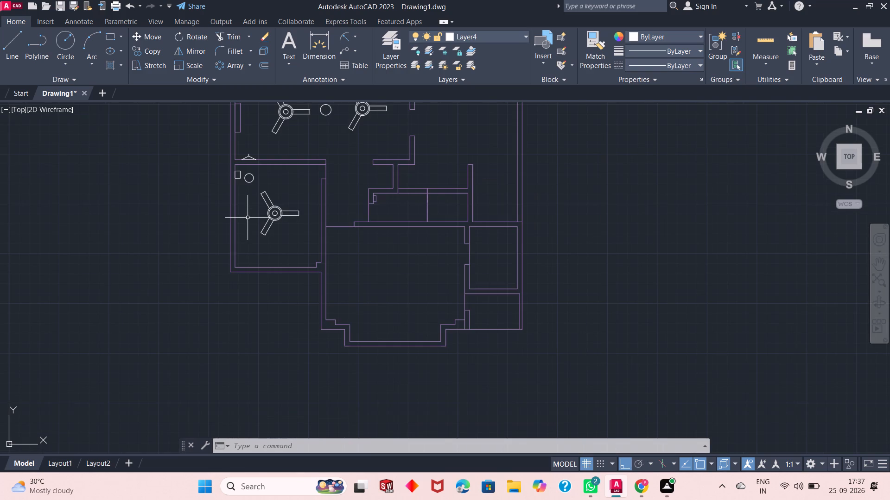
scroll(248, 218, down, 1)
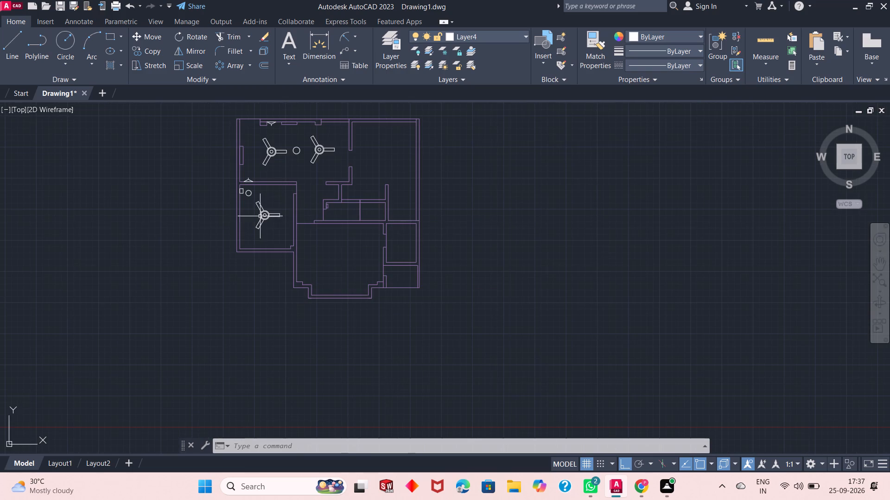
scroll(287, 147, up, 1)
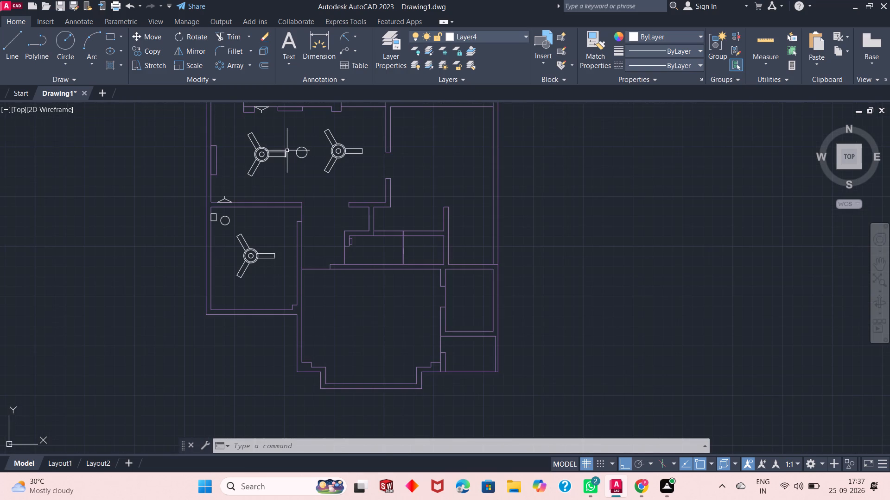
scroll(286, 152, down, 1)
scroll(286, 152, up, 1)
scroll(286, 152, down, 1)
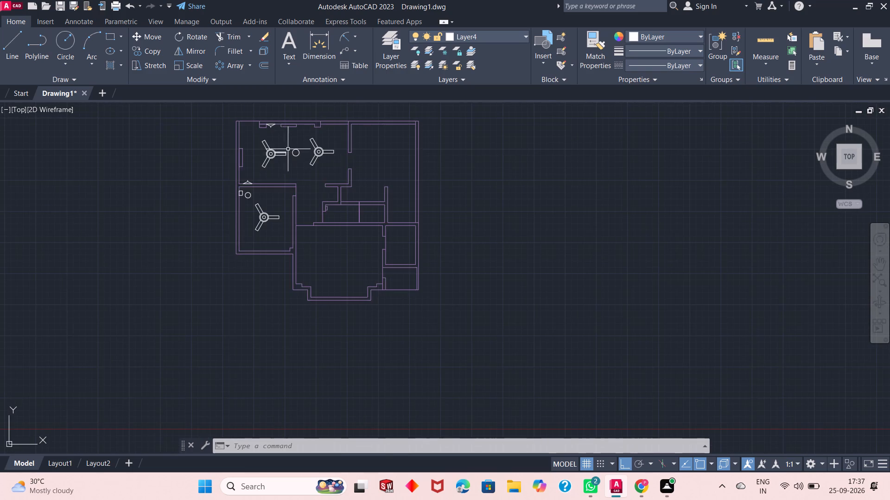
scroll(304, 120, up, 1)
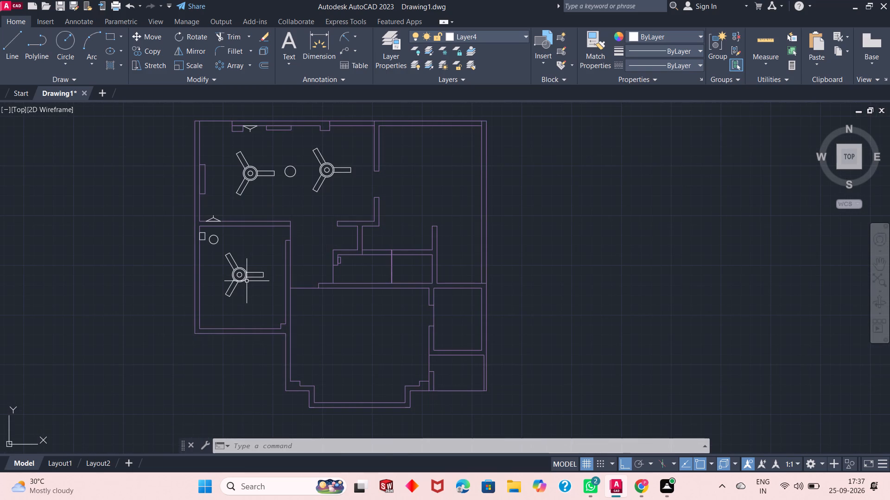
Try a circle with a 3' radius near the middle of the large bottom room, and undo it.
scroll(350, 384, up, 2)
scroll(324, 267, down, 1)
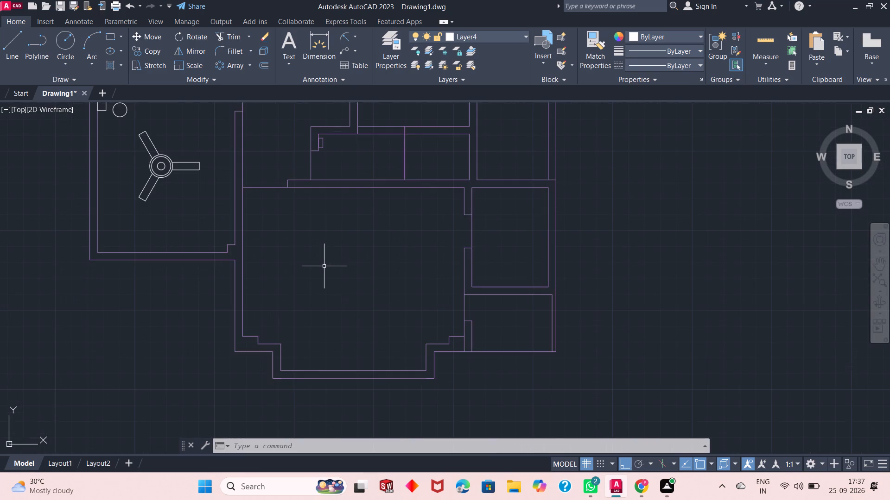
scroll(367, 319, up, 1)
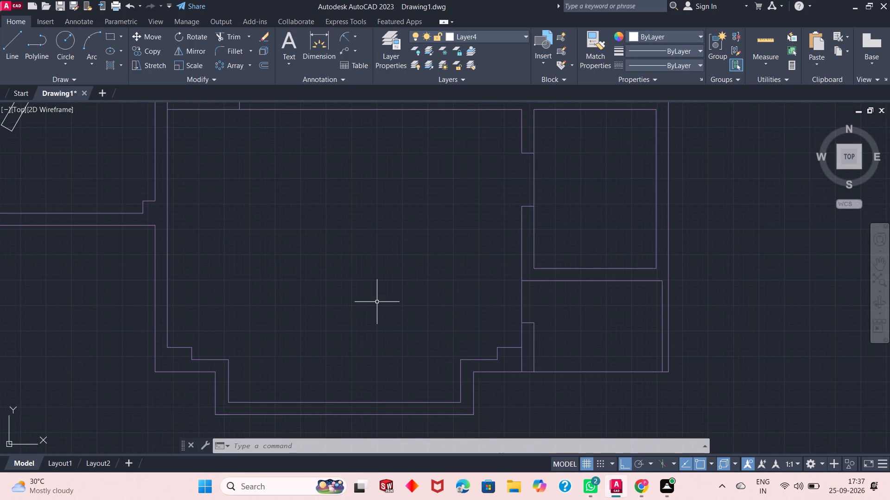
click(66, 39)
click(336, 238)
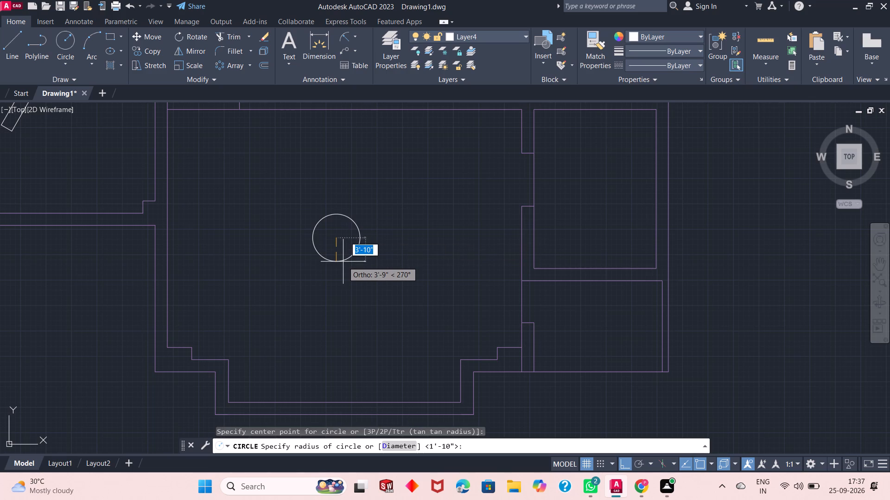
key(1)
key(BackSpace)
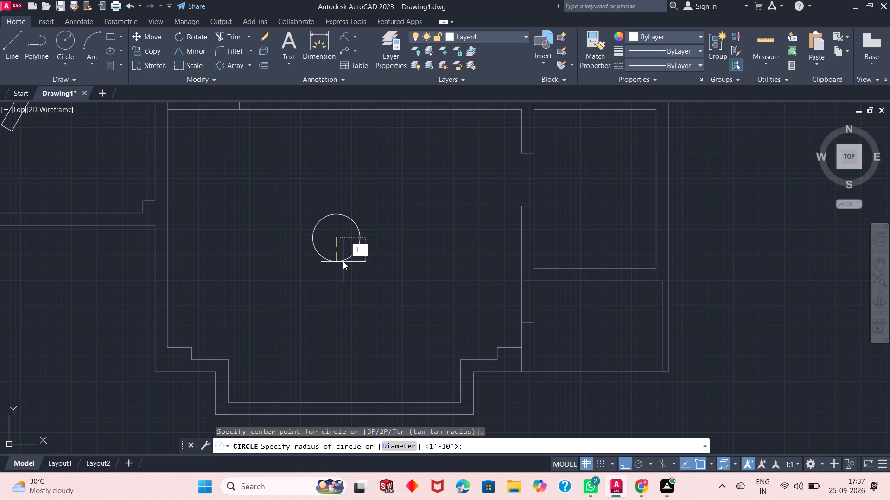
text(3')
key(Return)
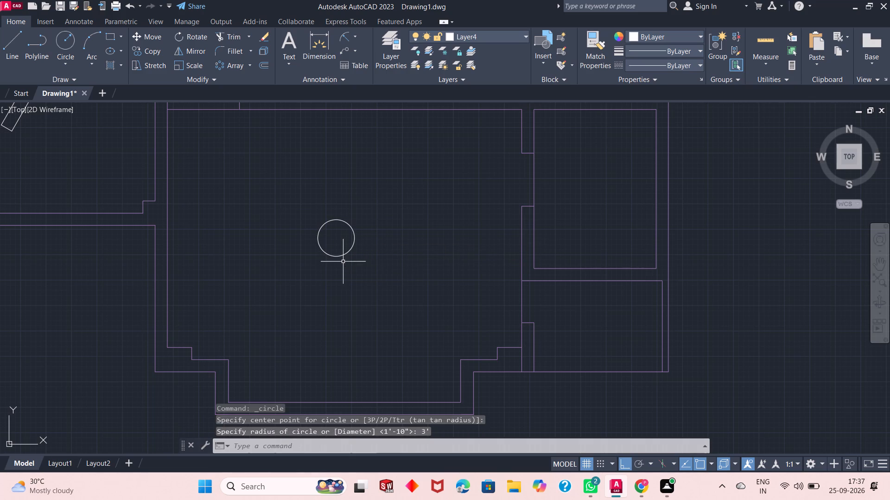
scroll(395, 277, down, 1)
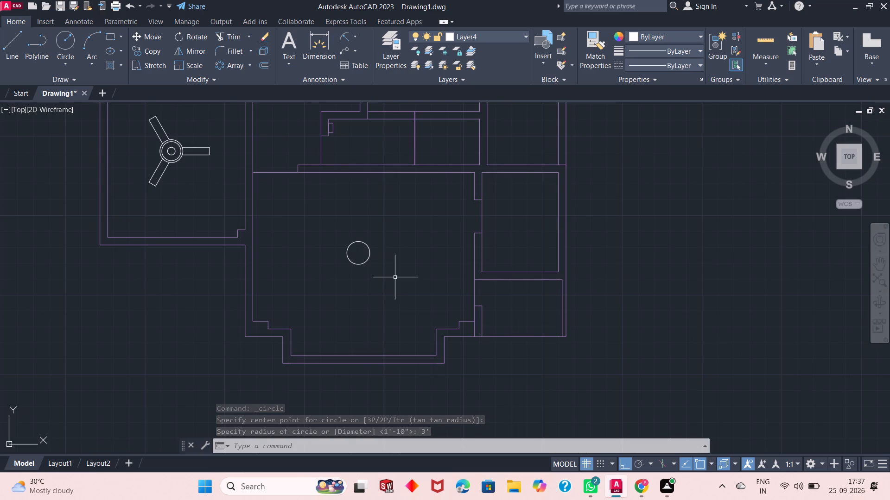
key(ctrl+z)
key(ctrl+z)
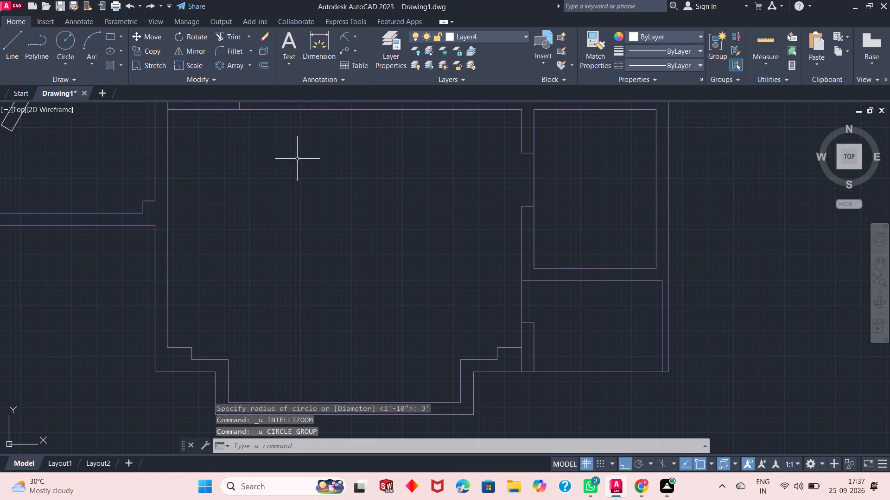
Place the center of a new circle near the middle of the large bottom room.
click(61, 42)
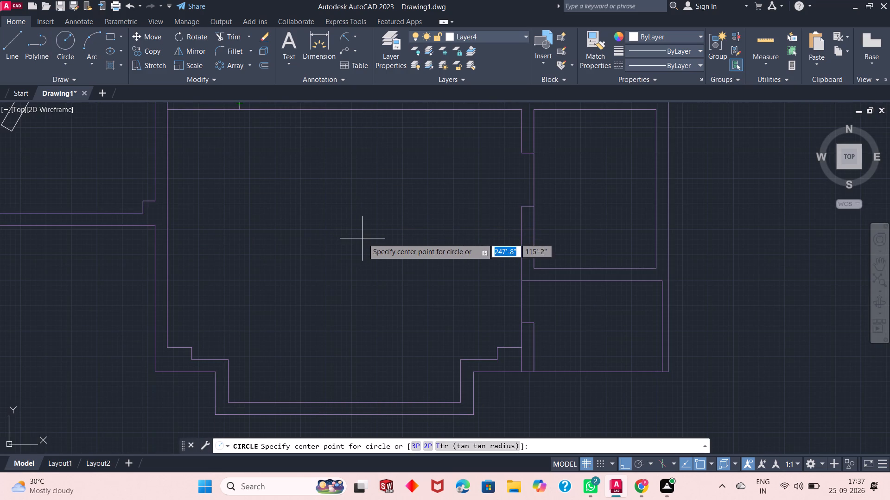
click(357, 231)
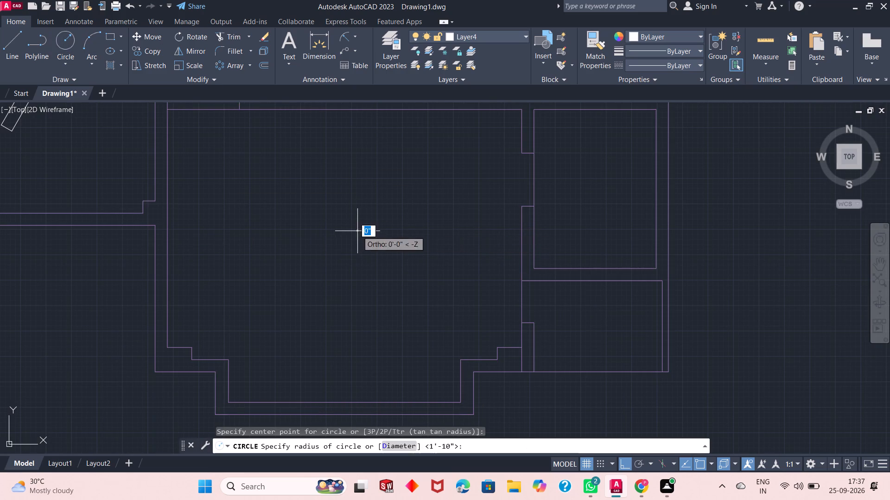
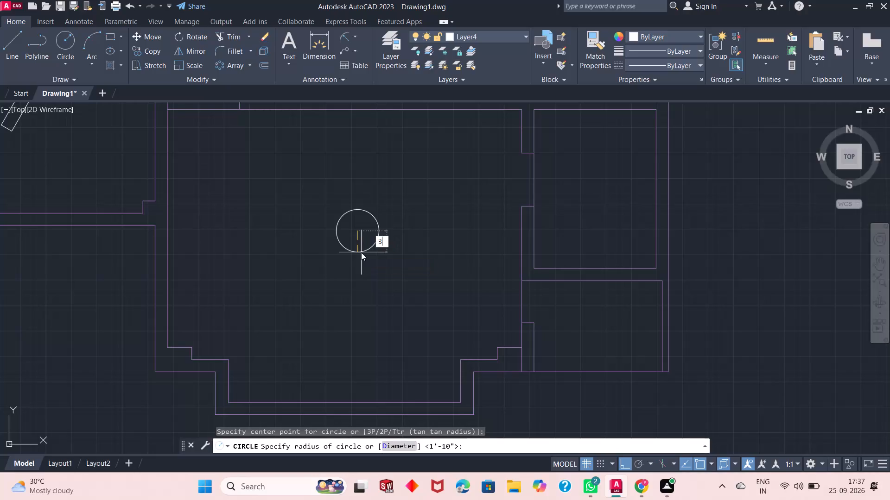
Draw the fan hub circle with a 3' radius near the middle of the large bottom room.
key(Return)
right_click(262, 163)
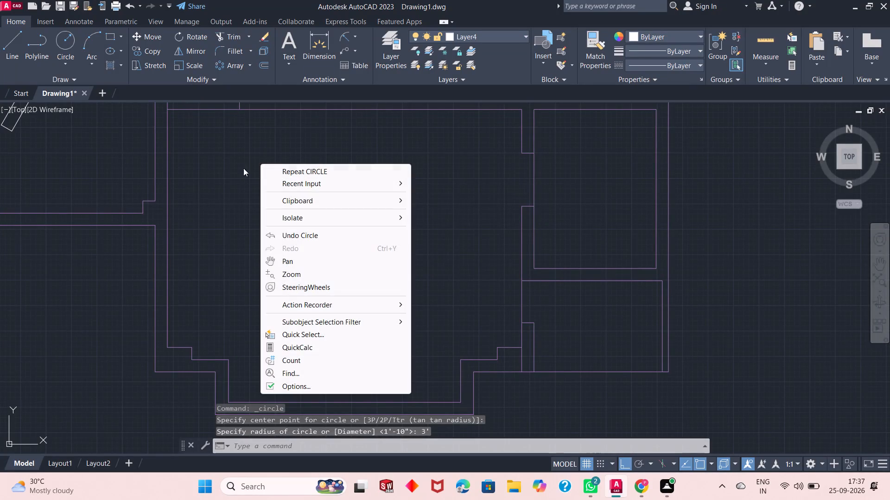
click(229, 169)
click(229, 169)
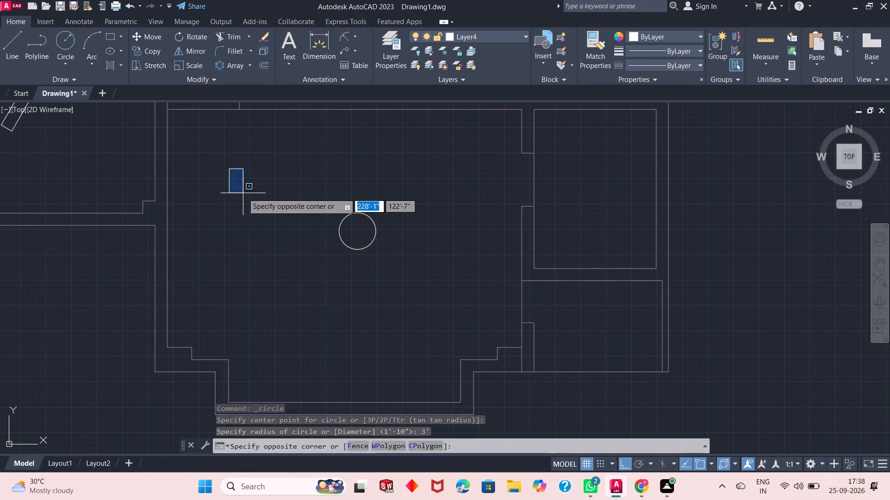
click(244, 194)
Draw a fan blade outline from the hub circle's center: 1' up, 10' right, 2' down and back left into the circle.
click(9, 47)
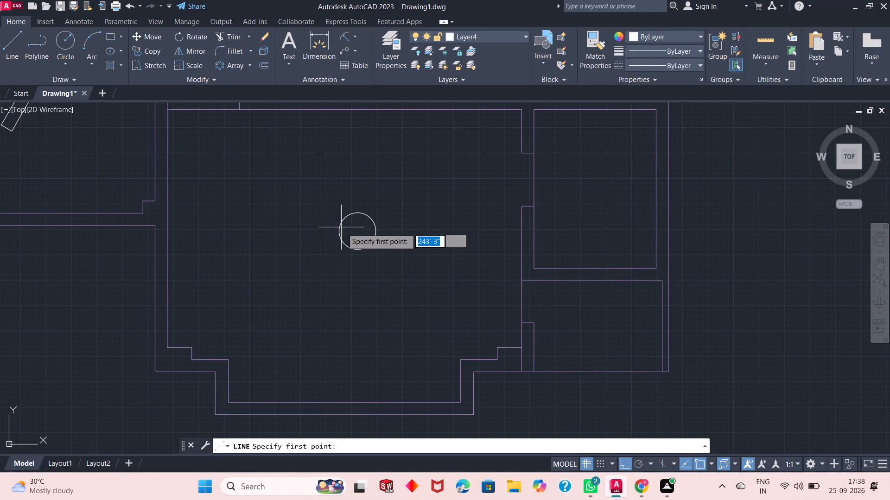
click(355, 229)
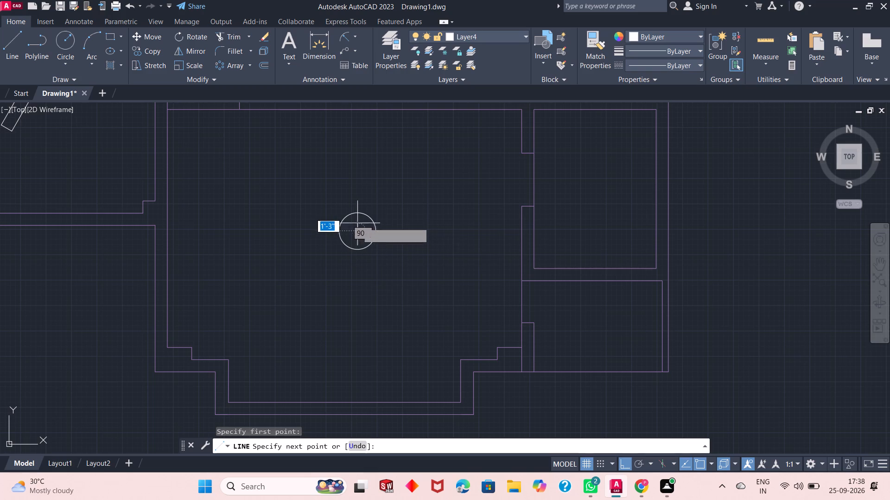
key(1)
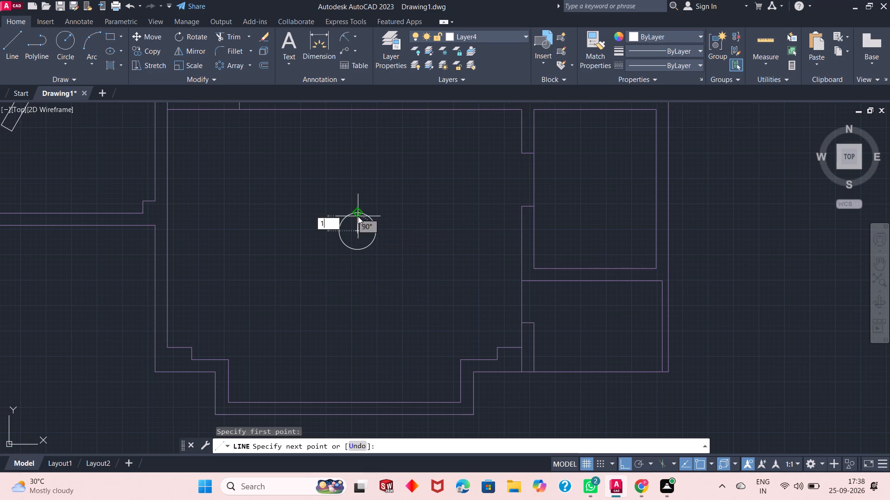
key(apostrophe)
key(Return)
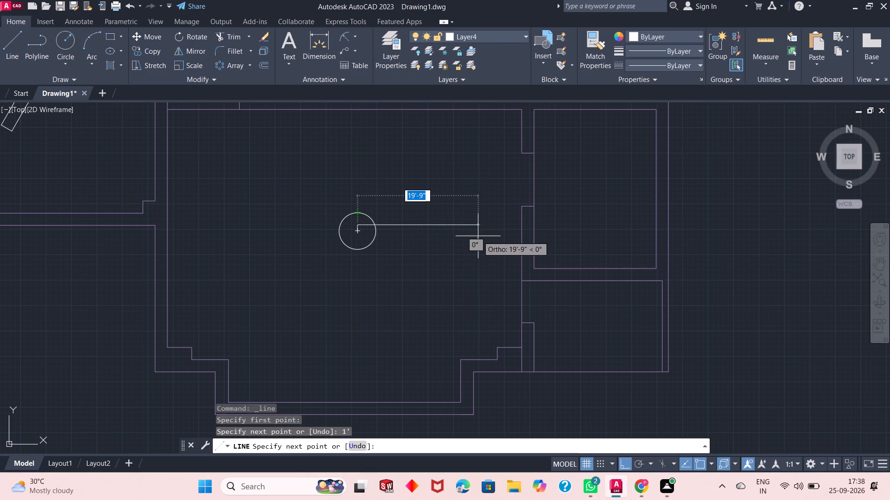
text(10)
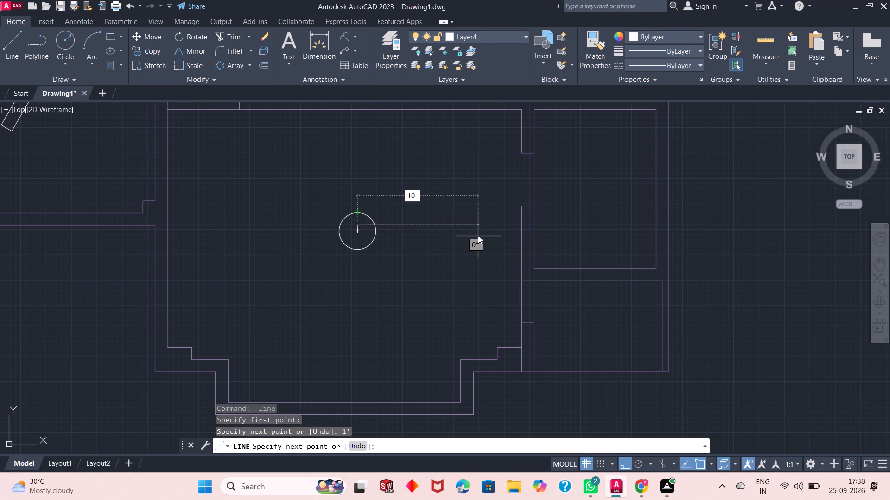
key(apostrophe)
key(Return)
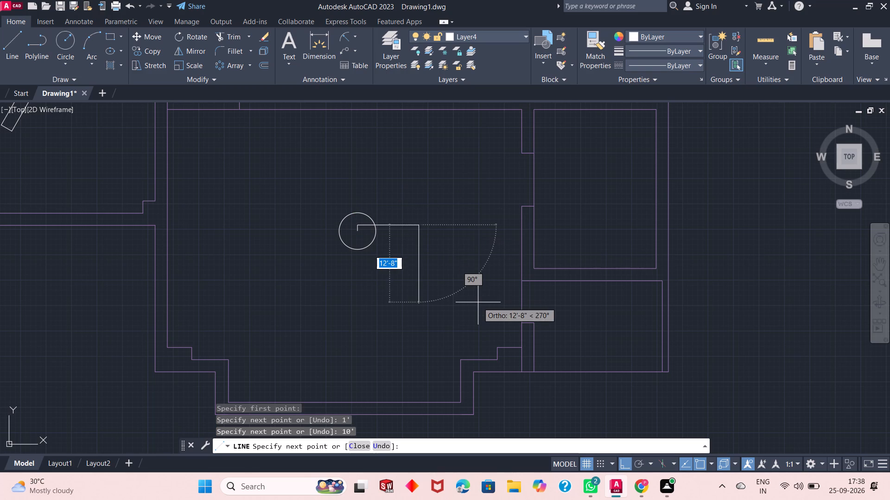
text(2')
key(Return)
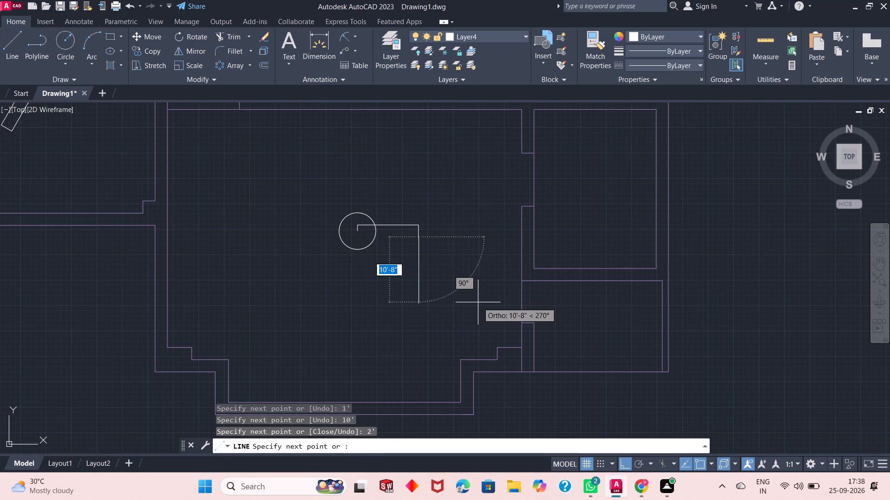
scroll(317, 230, down, 3)
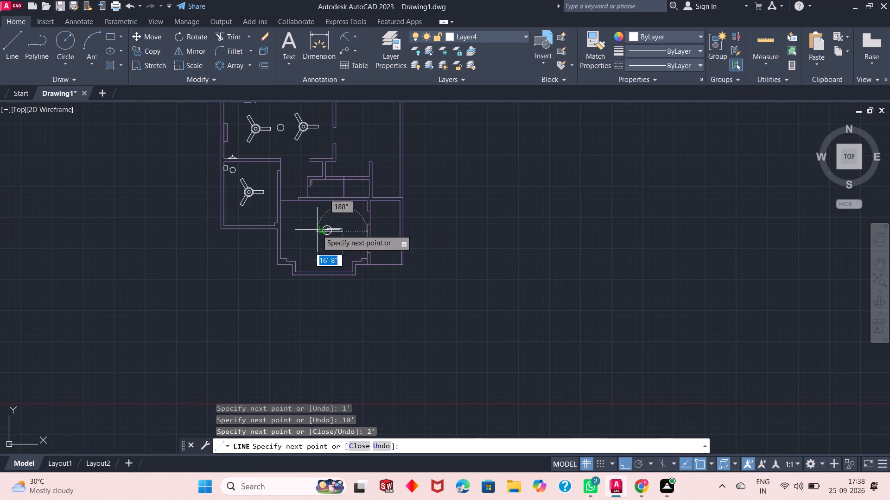
scroll(317, 230, up, 6)
click(499, 265)
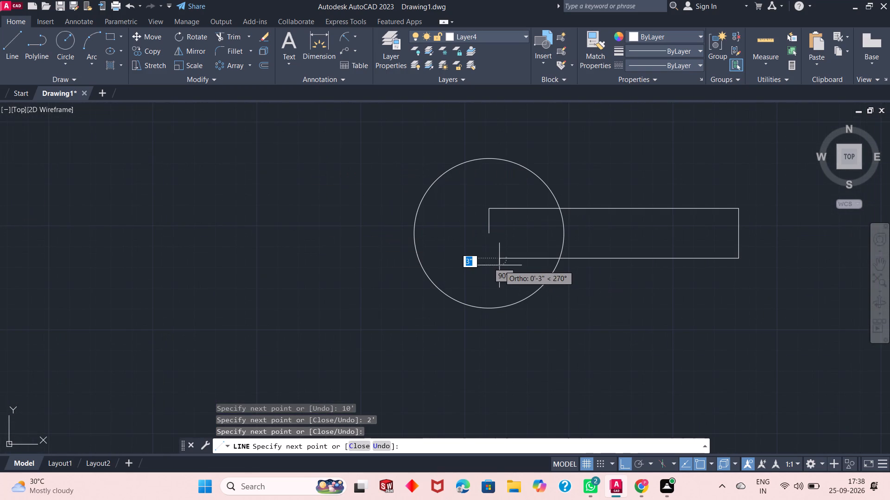
right_click(499, 265)
click(520, 274)
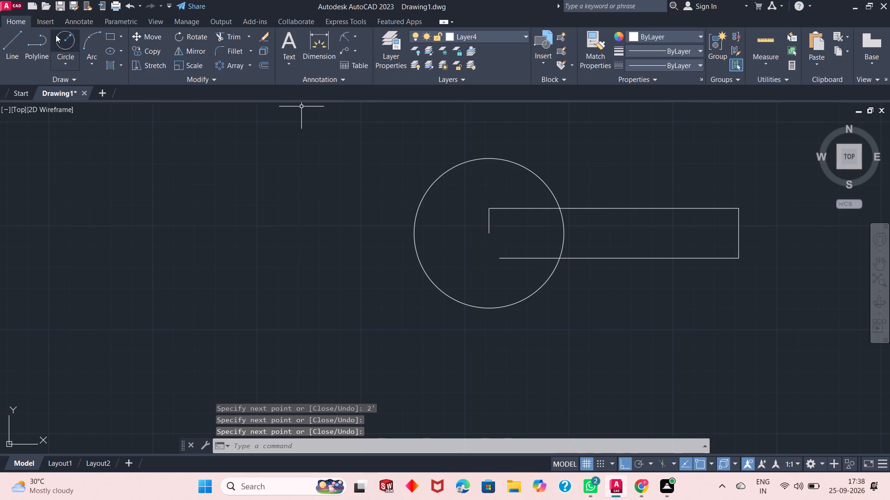
Trim the blade line segments lying inside the hub circle.
click(227, 38)
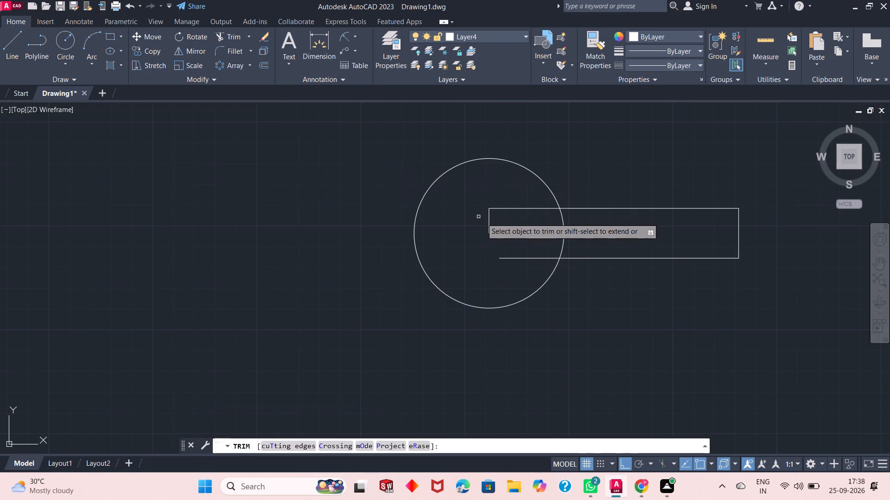
click(485, 220)
click(498, 220)
click(509, 208)
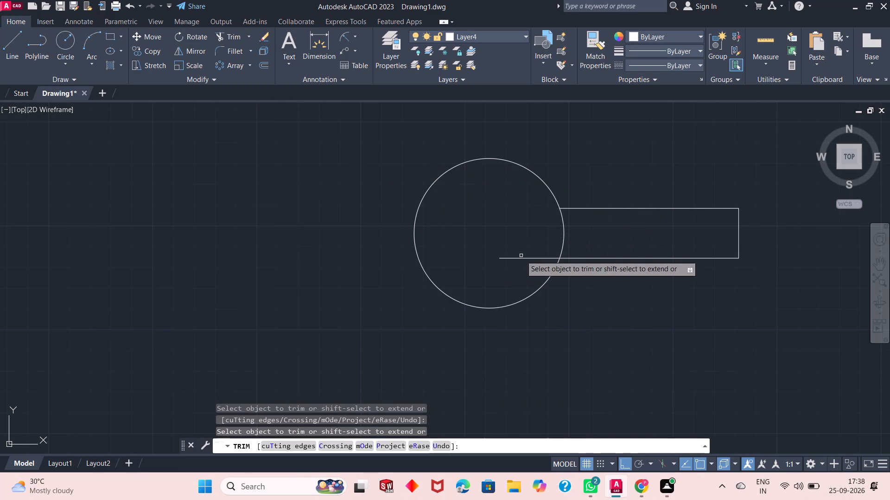
click(522, 258)
right_click(504, 226)
click(531, 237)
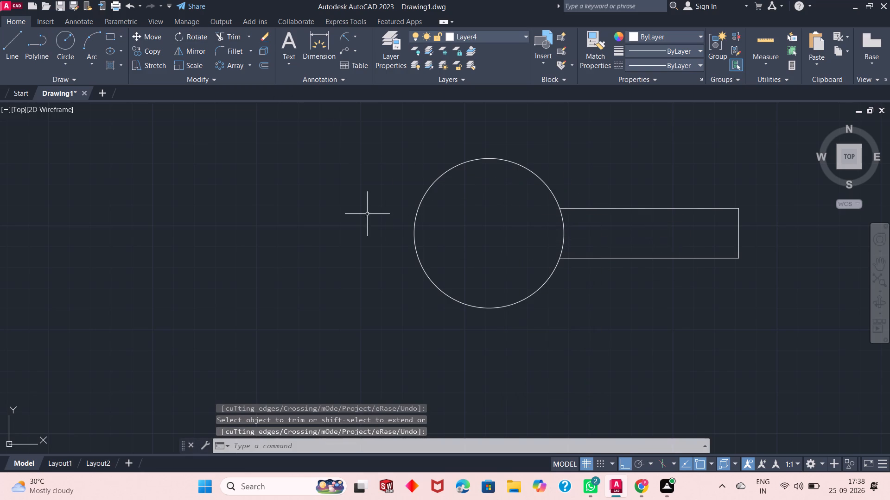
Polar array the blade outline around the hub circle's center with 3 items.
scroll(367, 214, down, 3)
click(476, 206)
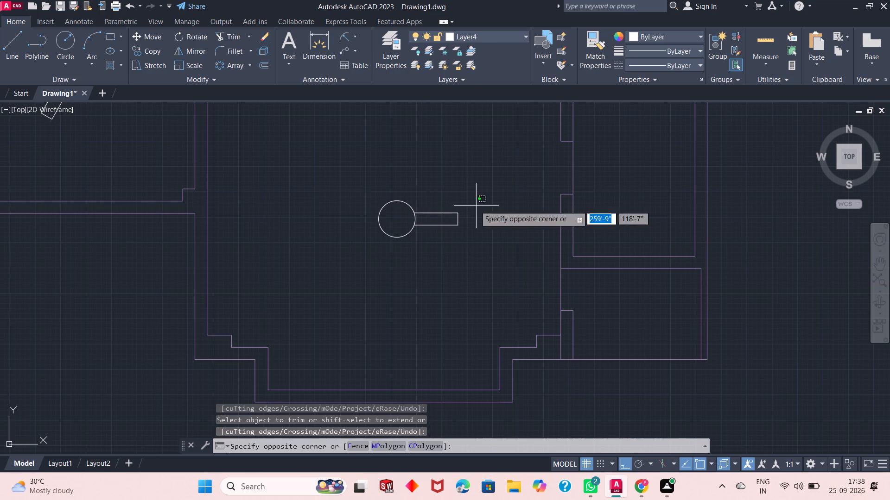
click(436, 242)
click(474, 35)
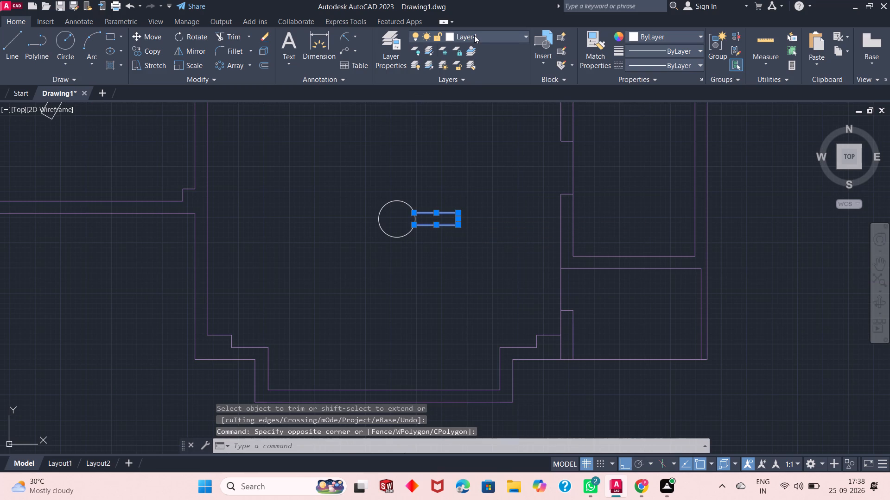
click(474, 37)
click(233, 67)
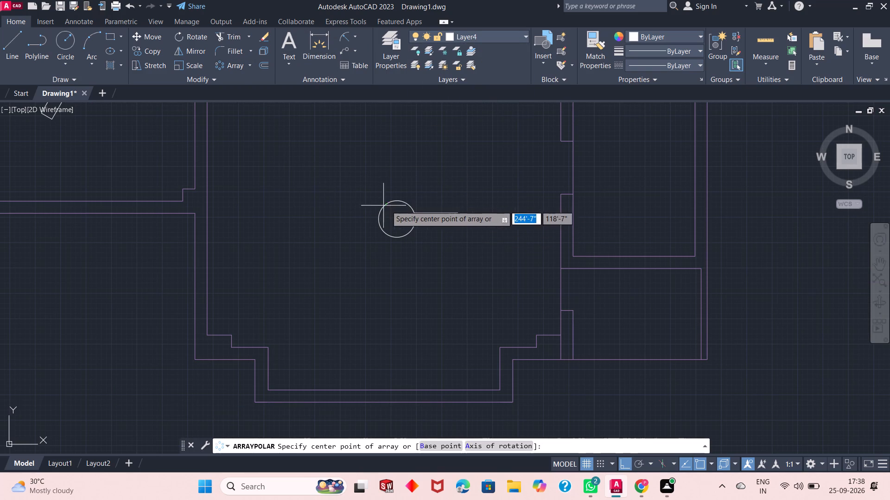
click(397, 219)
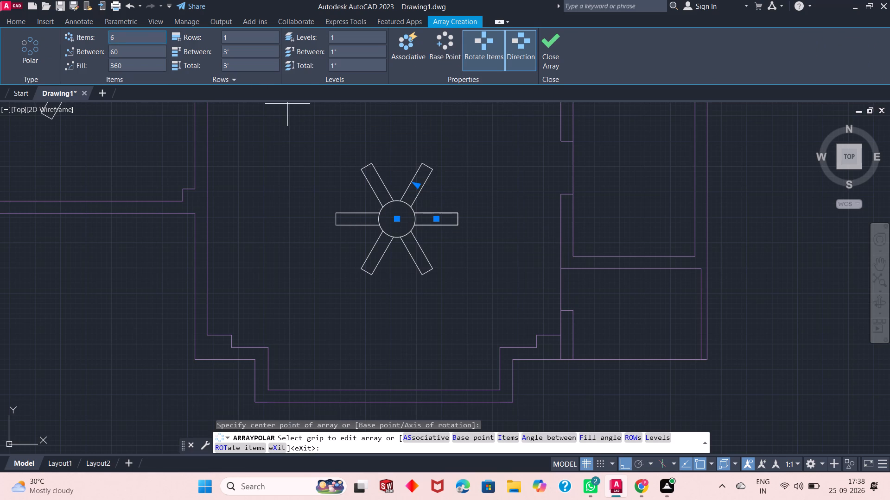
double_click(120, 41)
key(3)
key(Return)
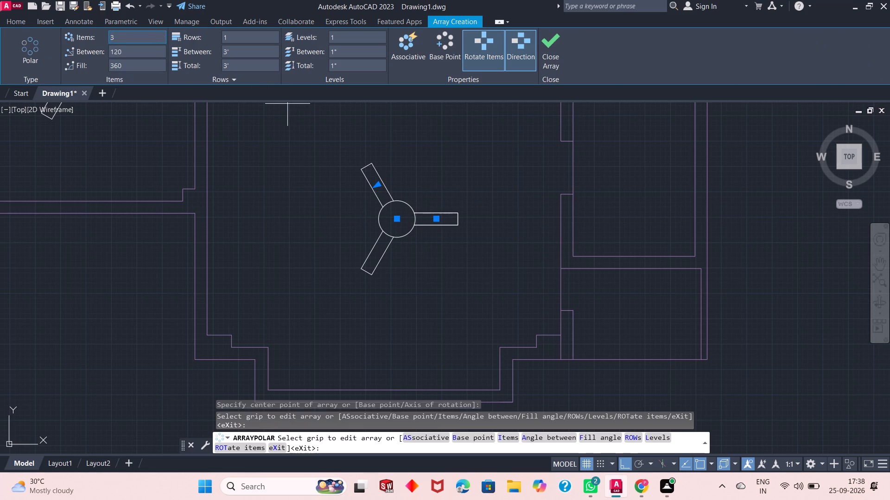
click(545, 50)
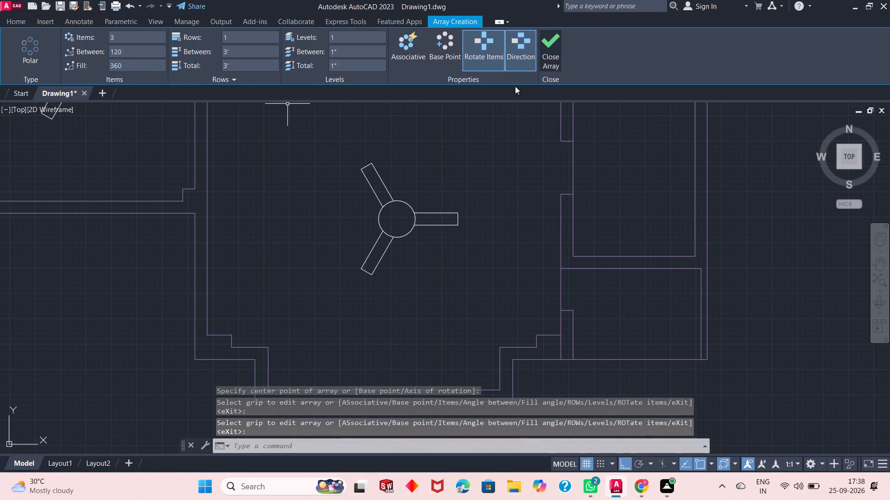
Draw a concentric circle with a 2'6" radius inside the fan hub.
scroll(423, 206, up, 1)
scroll(422, 206, down, 2)
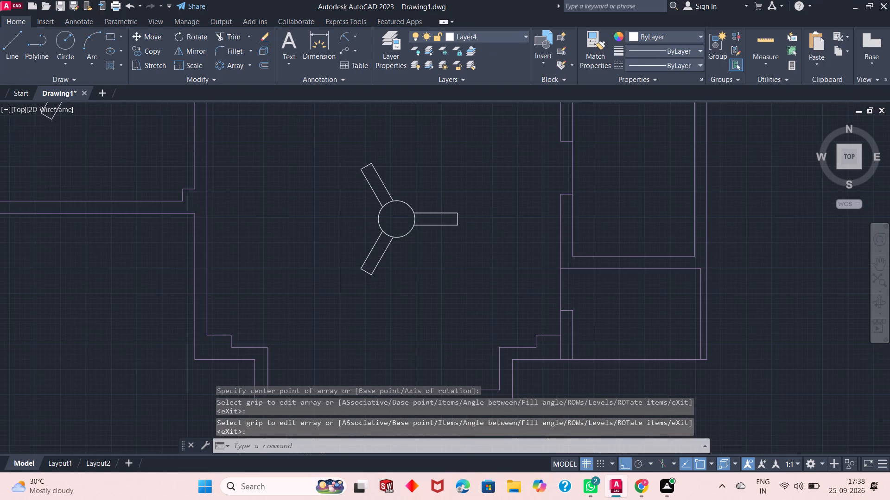
scroll(422, 206, up, 2)
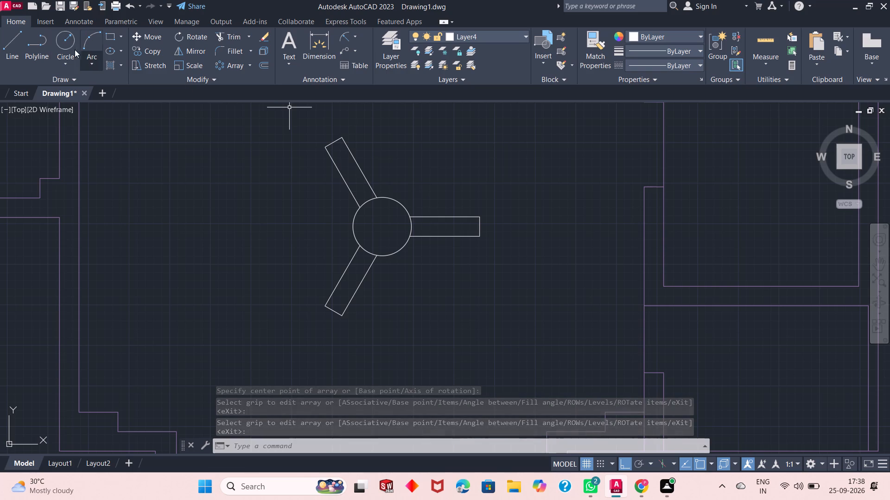
click(63, 44)
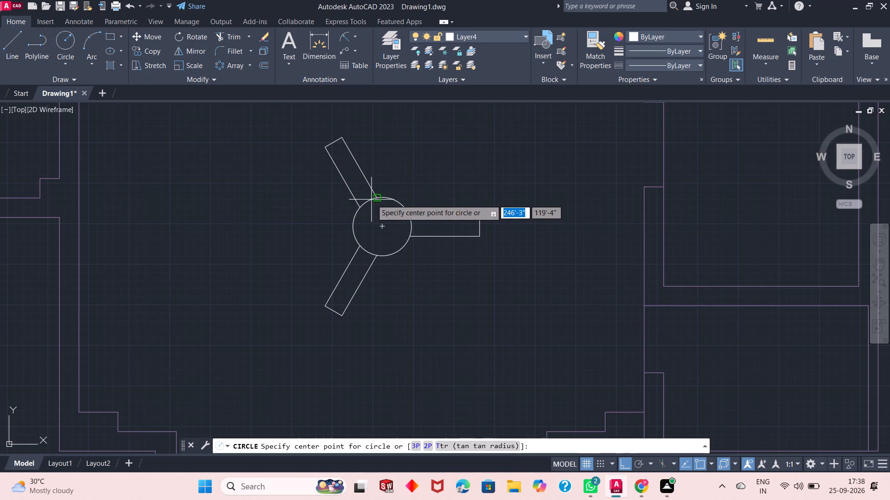
click(385, 228)
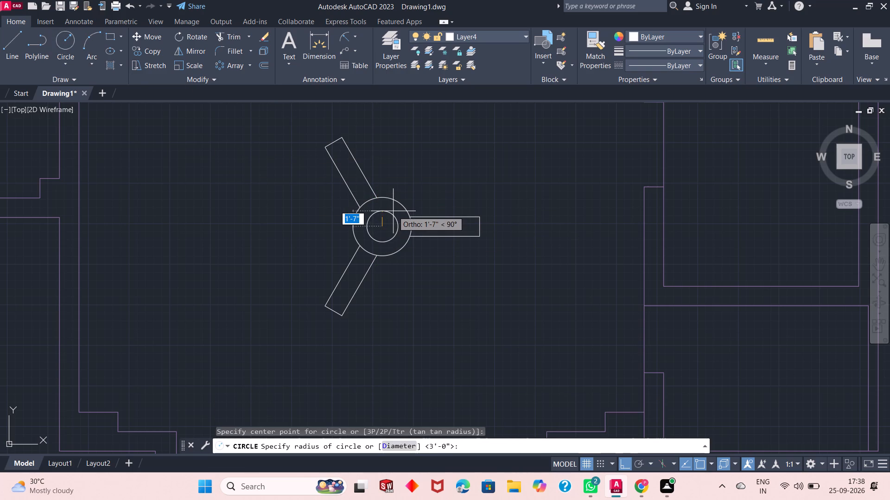
text(2')
text(6")
key(Return)
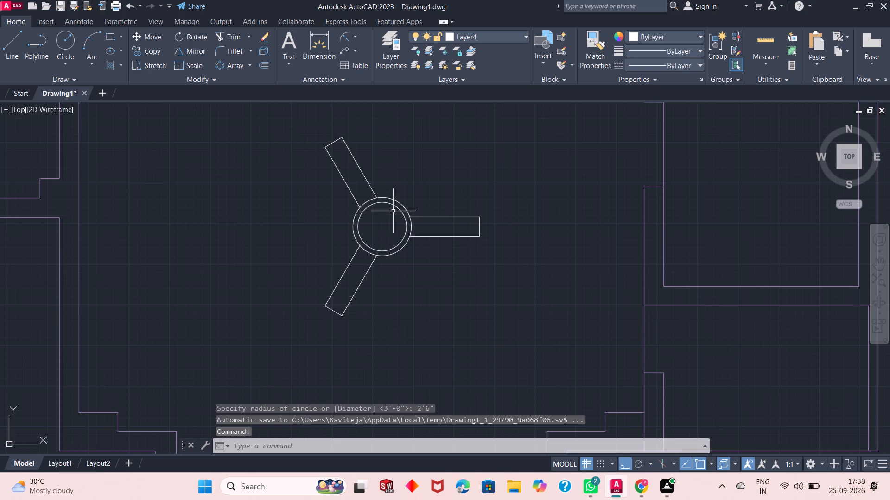
Draw a concentric circle with a 1' radius at the center of the fan hub.
click(64, 32)
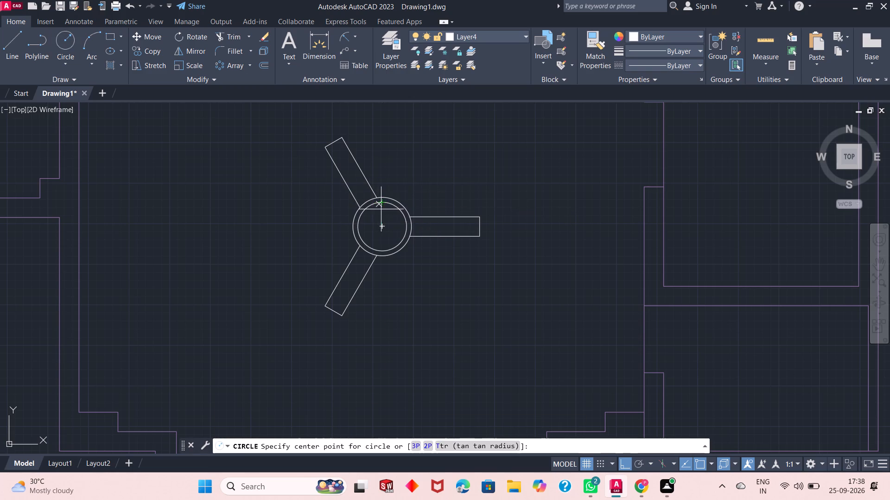
click(383, 227)
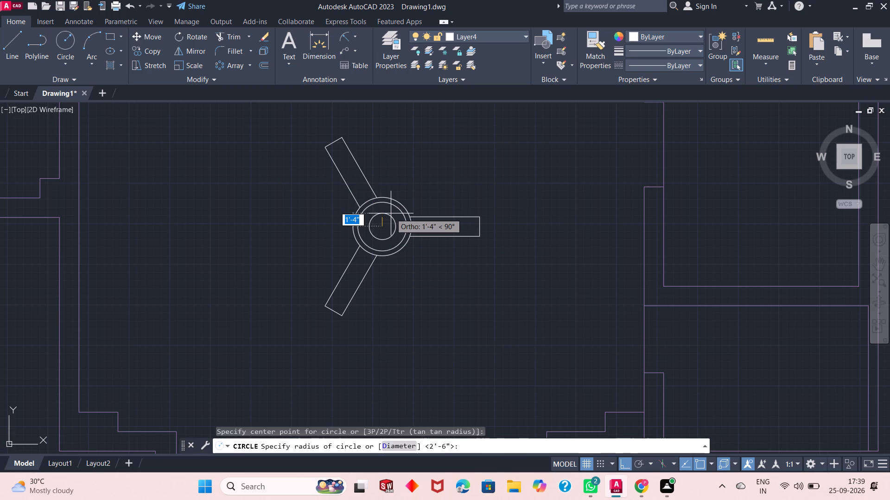
text(1')
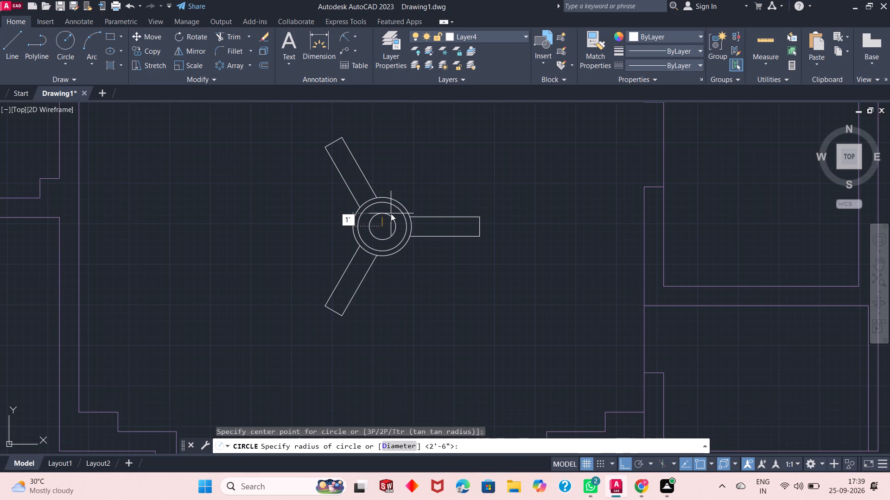
key(Return)
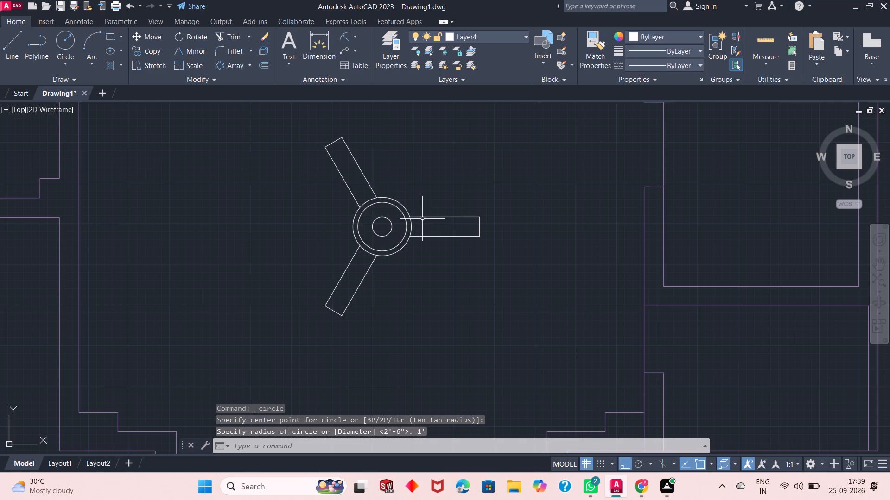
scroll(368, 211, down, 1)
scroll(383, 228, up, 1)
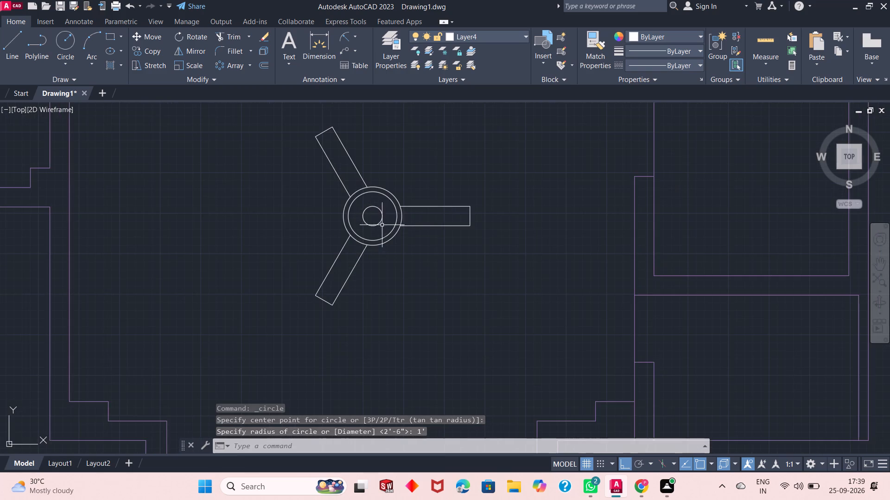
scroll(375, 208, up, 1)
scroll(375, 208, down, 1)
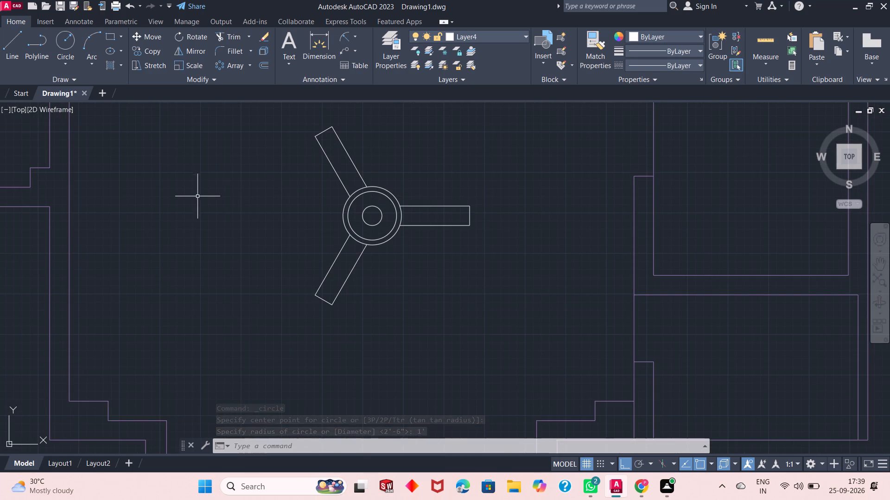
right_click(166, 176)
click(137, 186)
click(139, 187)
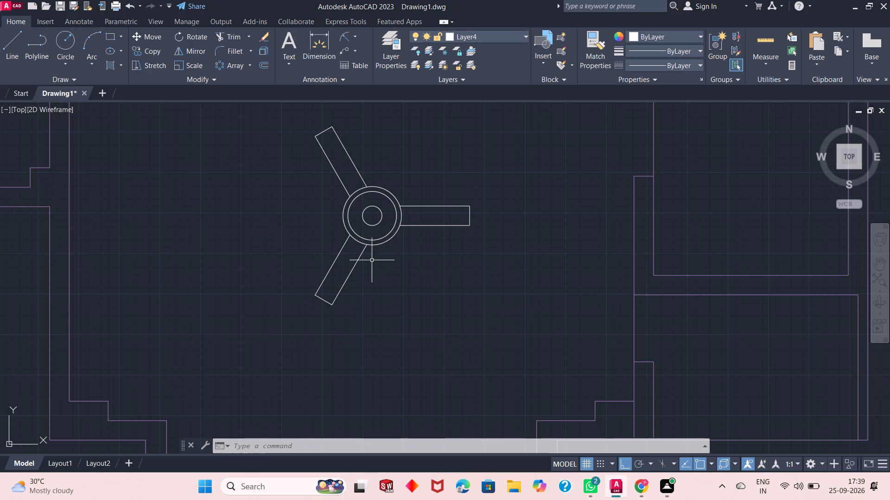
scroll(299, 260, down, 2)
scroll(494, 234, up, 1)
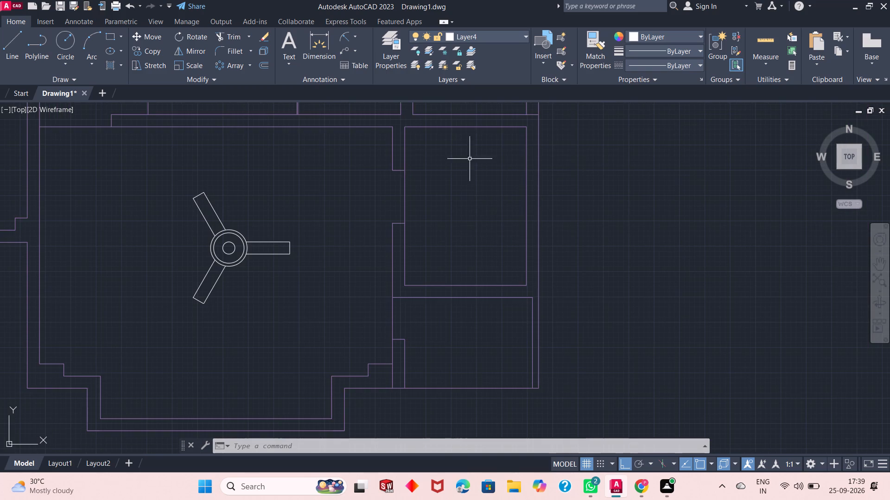
Draw a rectangle about 11'-11" by 12'-10" against the bottom wall of the small room east of the fan room.
click(108, 39)
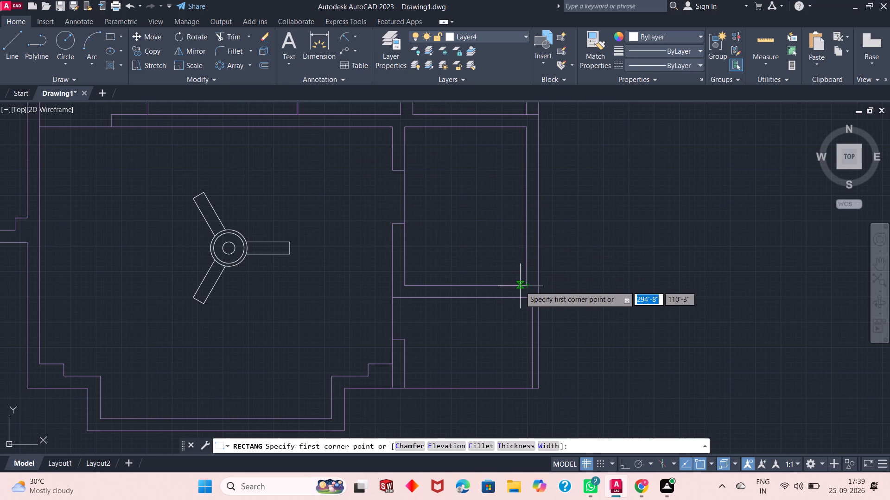
click(520, 286)
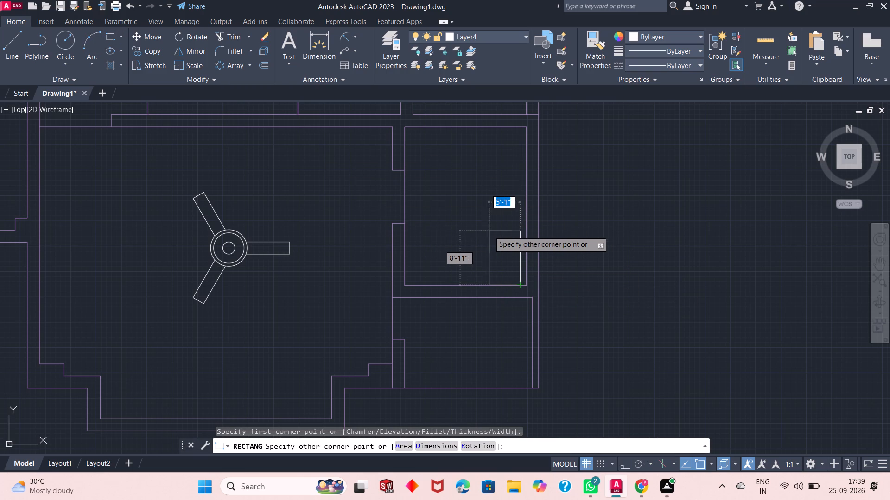
click(447, 208)
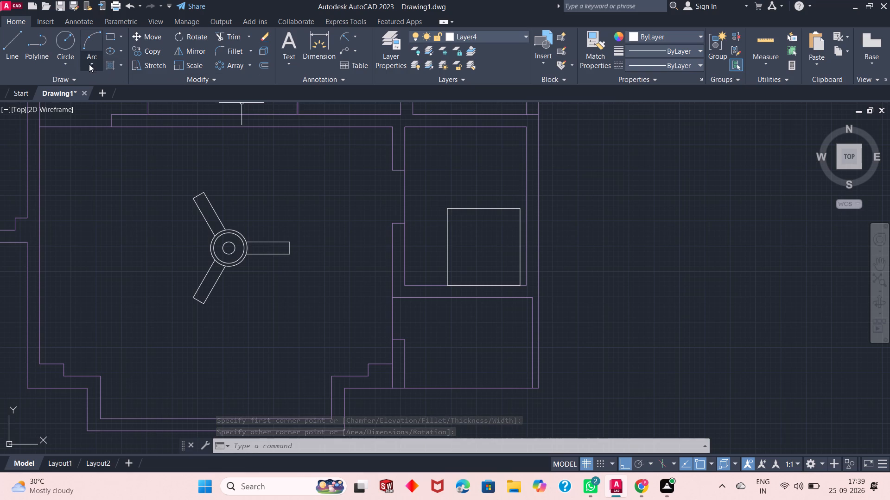
Draw two parallel 3' horizontal lines inward from the small room's east wall, above the rectangle.
click(19, 45)
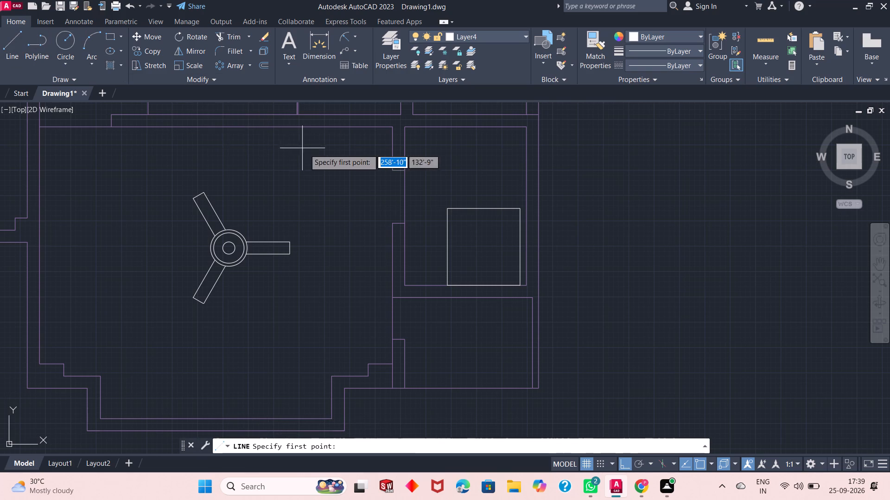
click(526, 148)
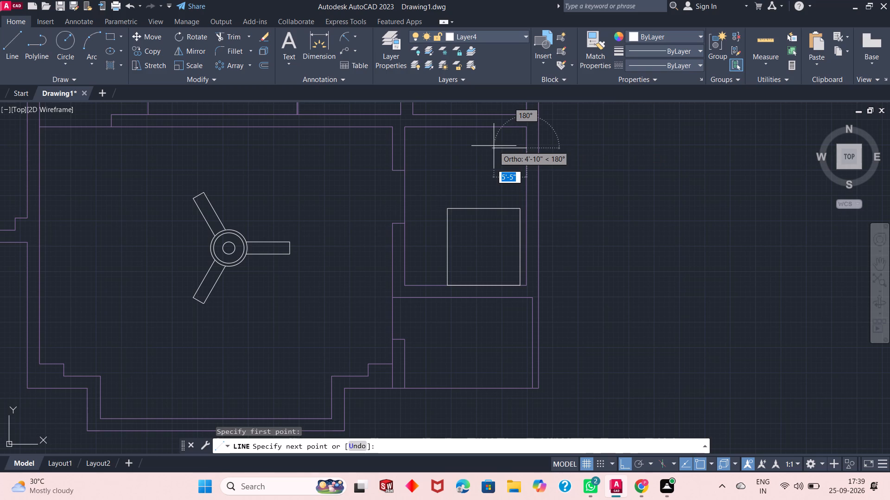
text(3')
key(Return)
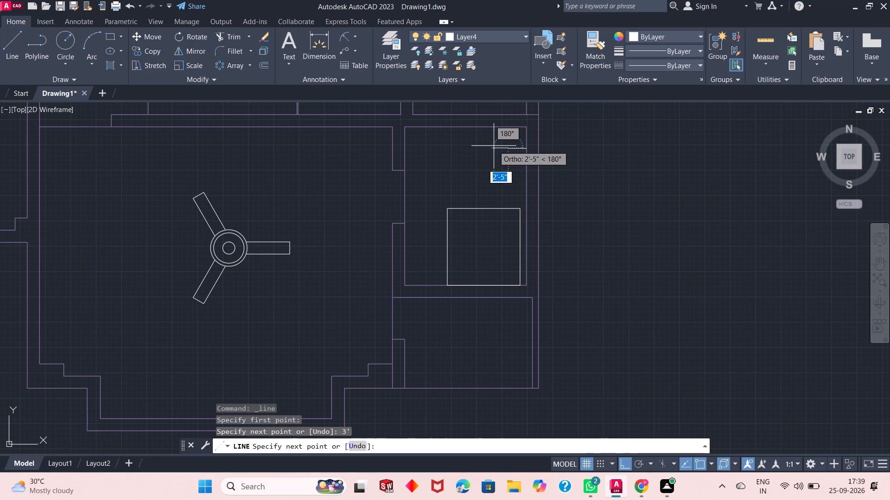
right_click(493, 149)
click(514, 156)
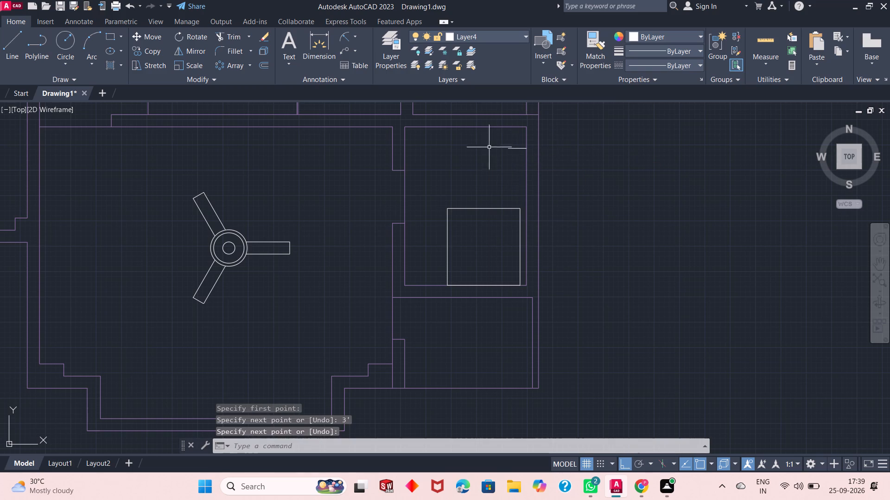
click(17, 44)
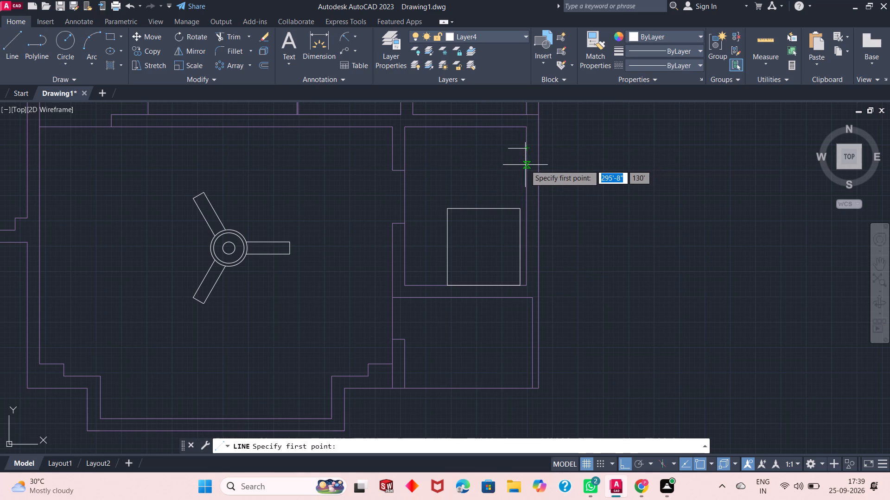
click(527, 163)
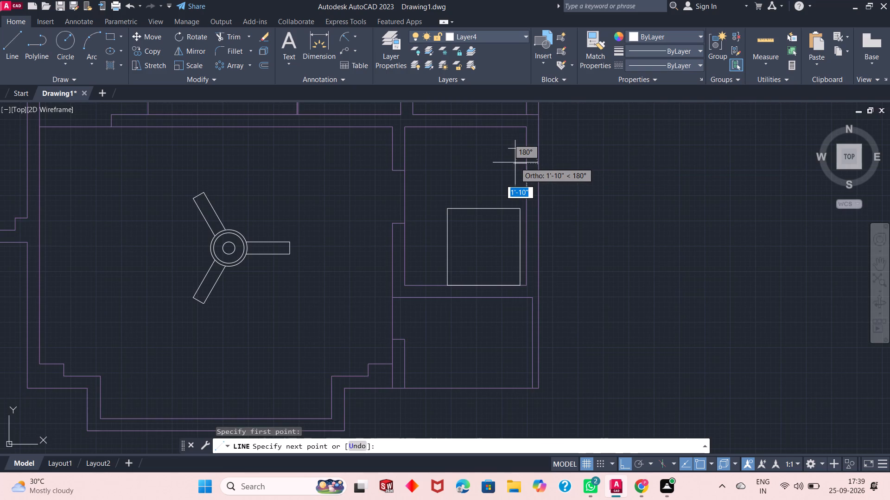
text(3')
key(Return)
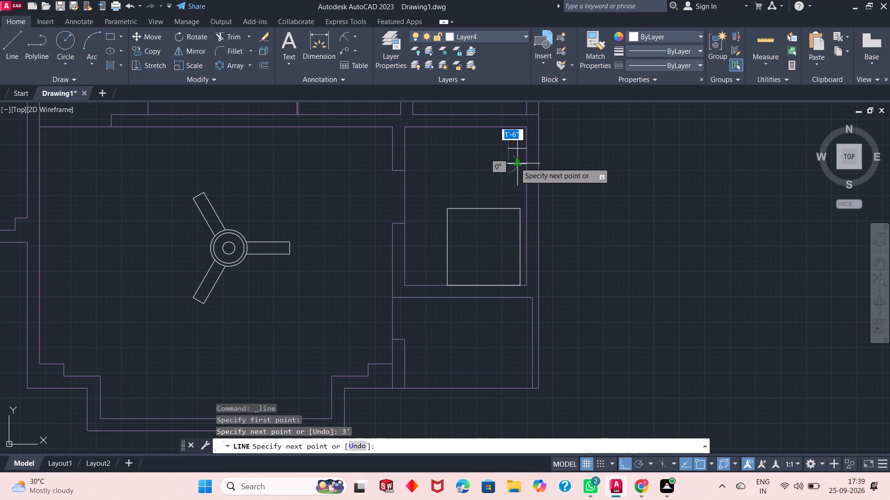
right_click(514, 162)
click(522, 165)
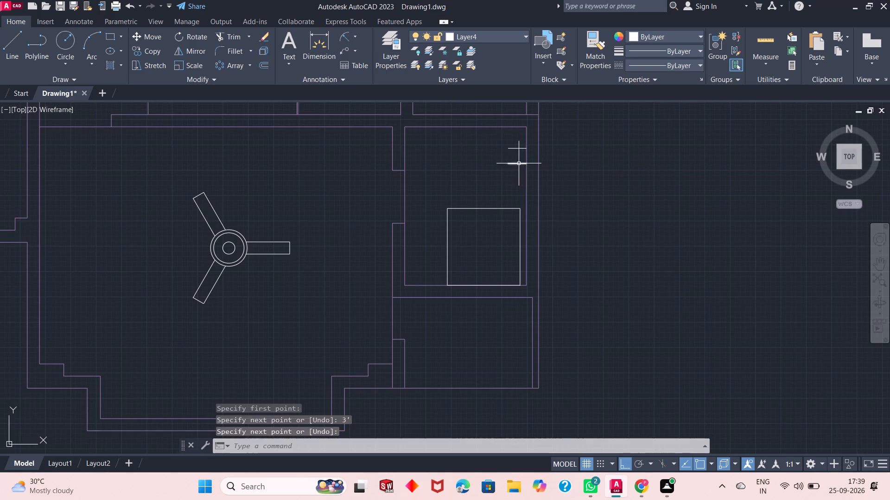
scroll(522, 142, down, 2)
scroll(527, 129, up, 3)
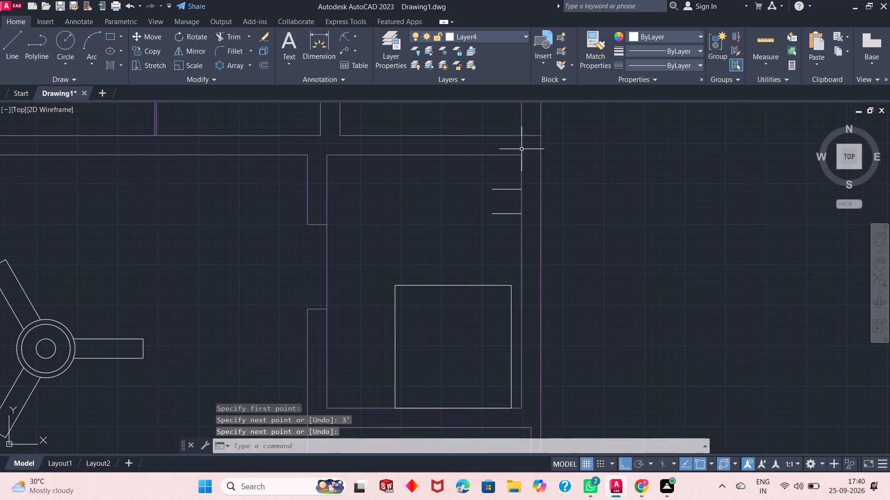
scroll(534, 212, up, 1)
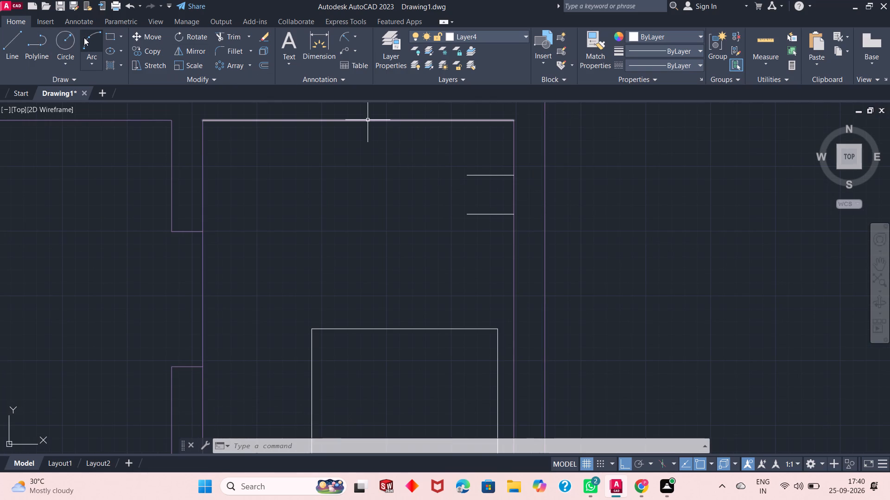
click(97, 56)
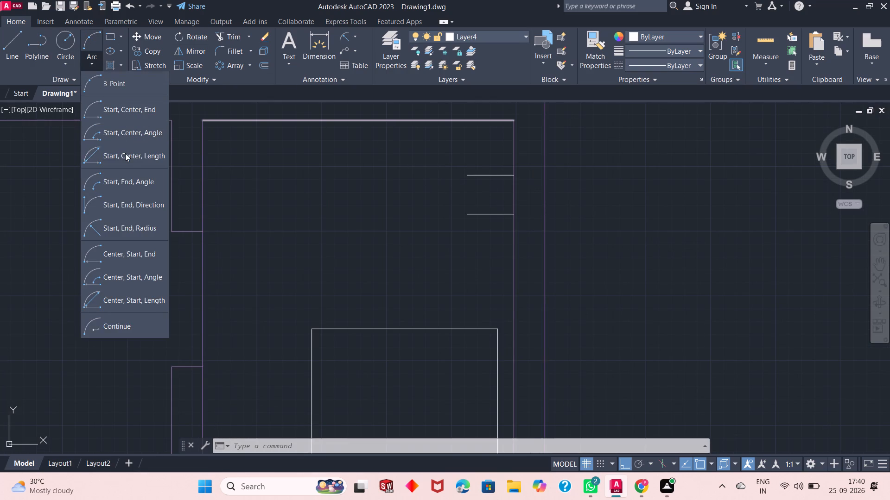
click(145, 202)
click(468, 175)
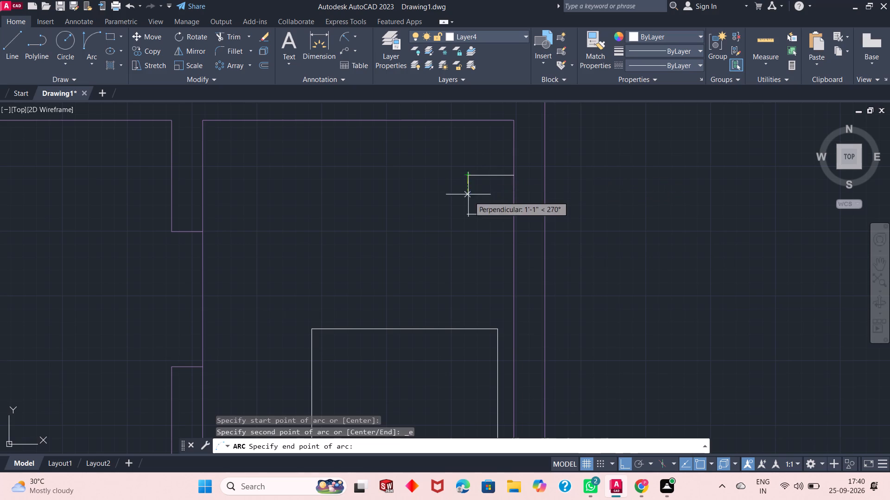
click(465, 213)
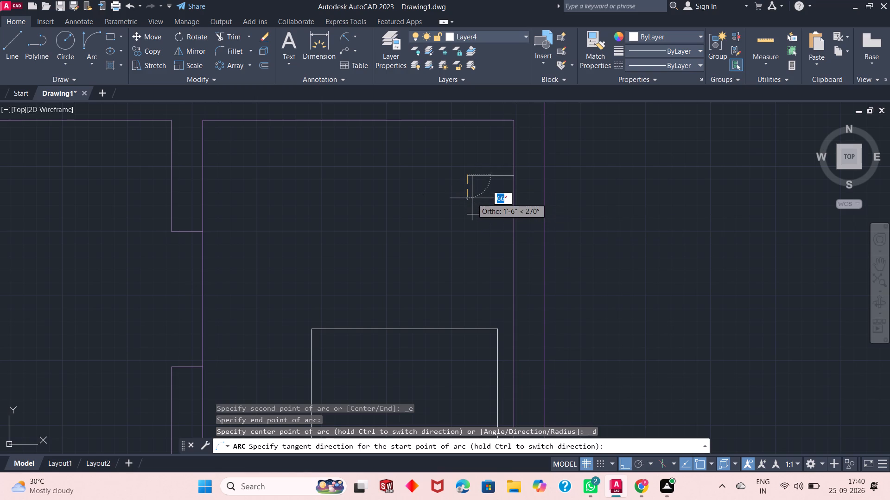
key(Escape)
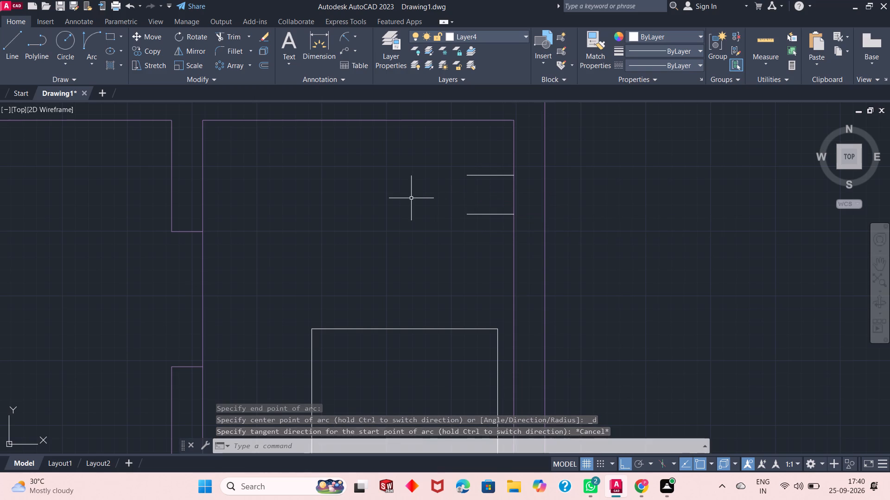
Draw a Start, End, Direction arc joining the free ends of the two 3' lines, bulging toward the wall.
scroll(464, 180, down, 1)
scroll(464, 180, up, 1)
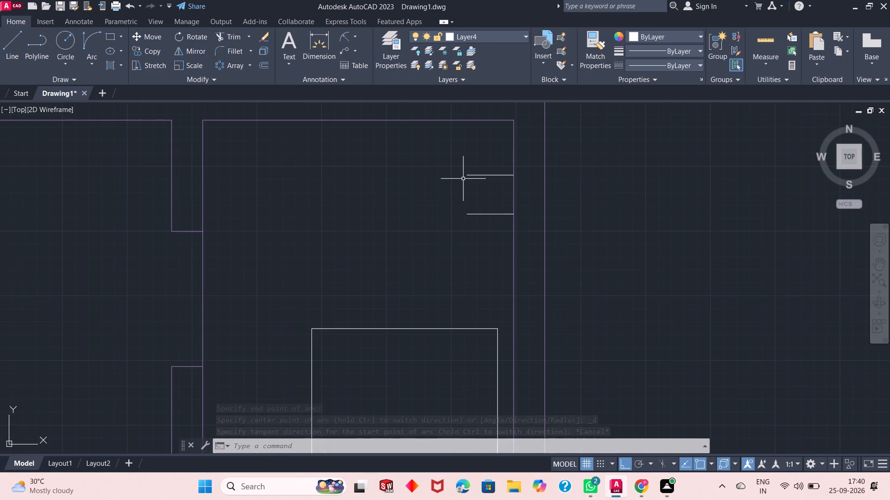
scroll(527, 193, up, 2)
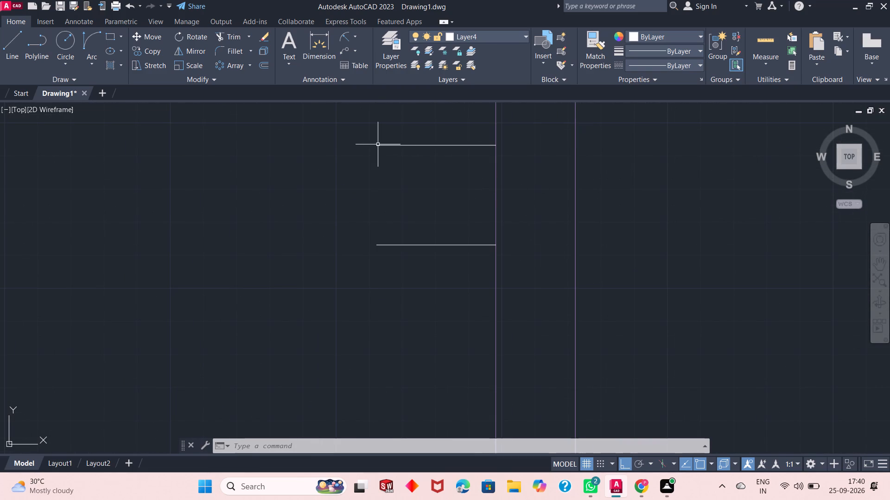
click(93, 36)
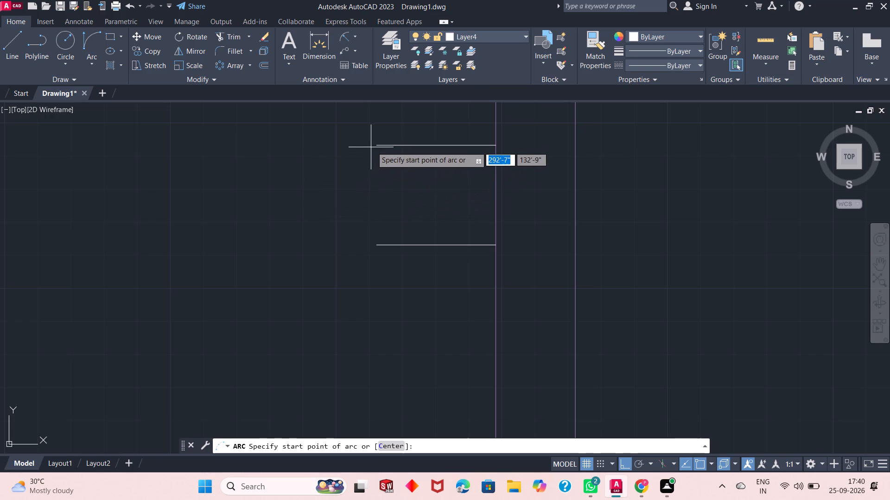
click(376, 144)
click(376, 246)
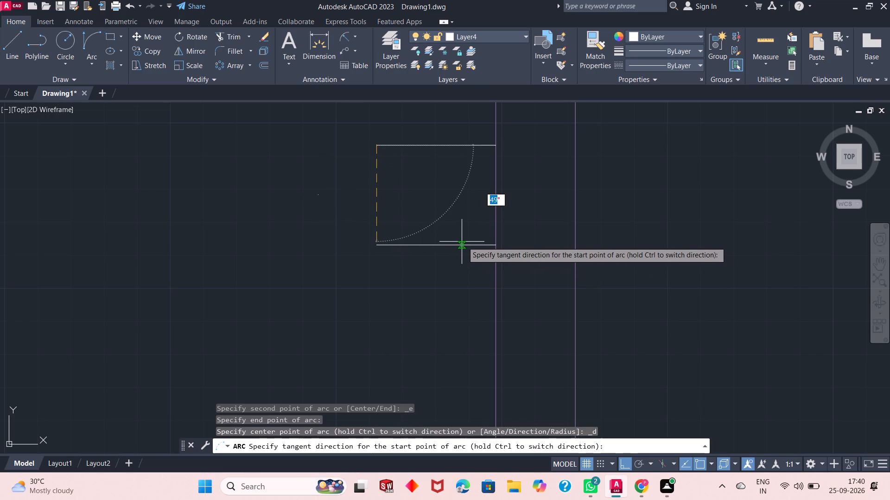
click(465, 243)
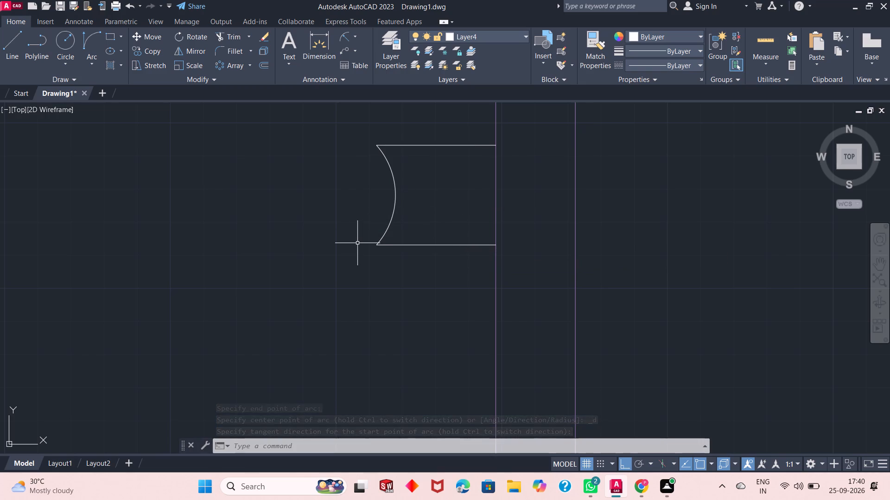
Draw a second arc between the same line ends, bulging away from the wall to round off the fixture.
scroll(357, 243, up, 1)
scroll(357, 243, down, 2)
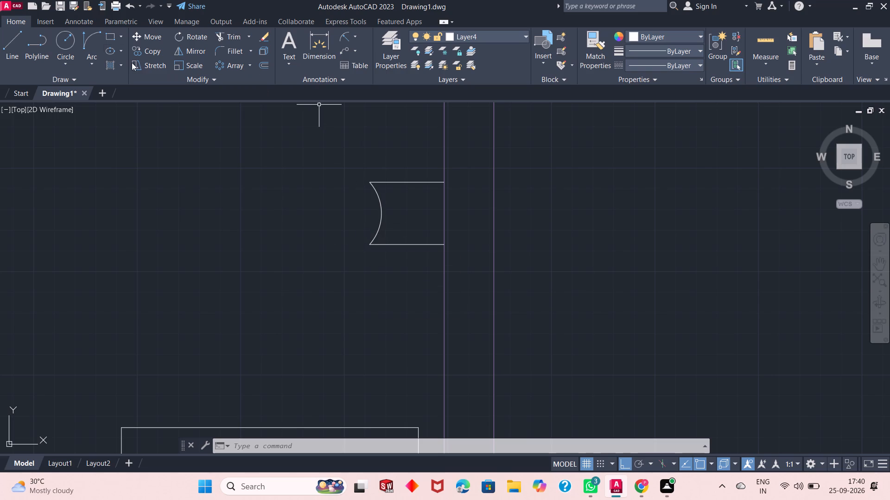
click(92, 38)
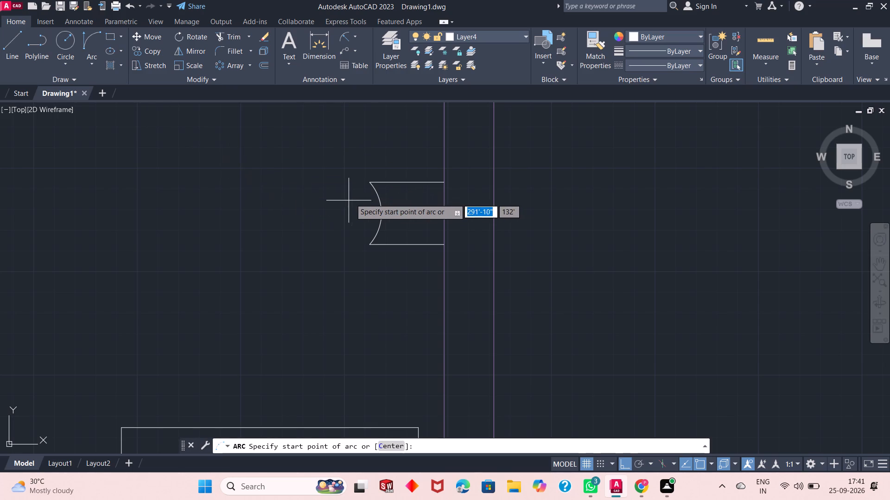
click(371, 180)
click(369, 243)
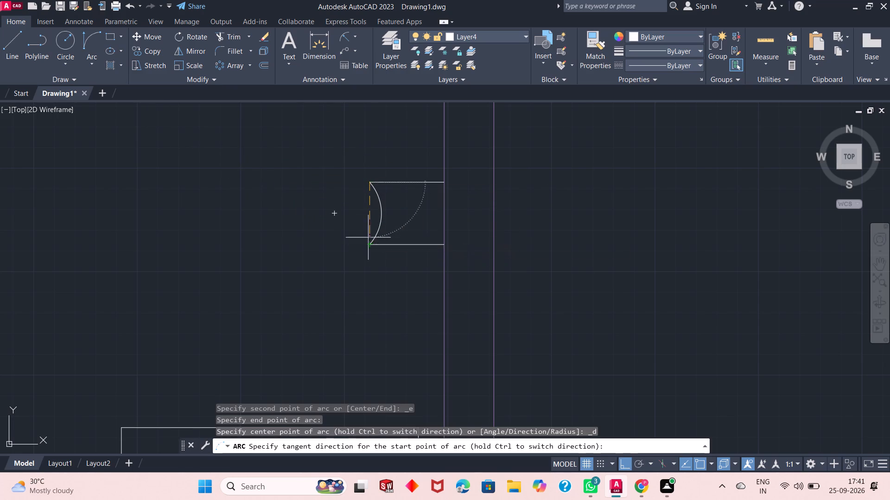
click(191, 215)
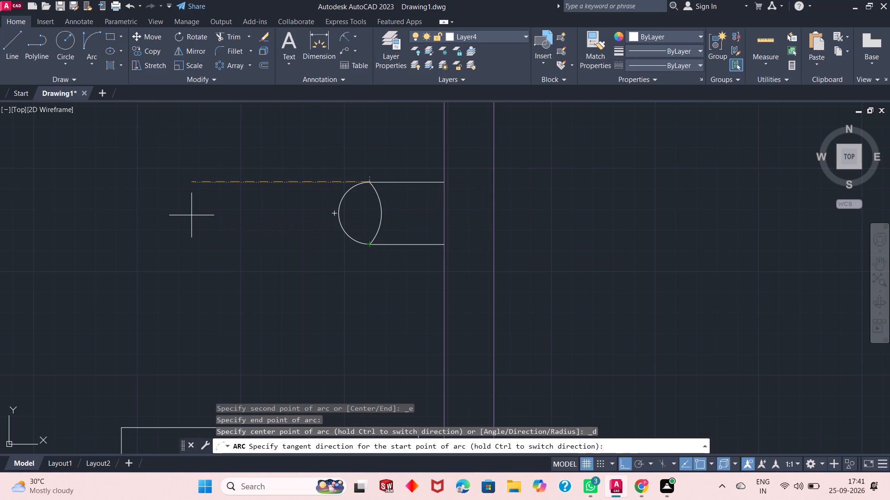
right_click(281, 272)
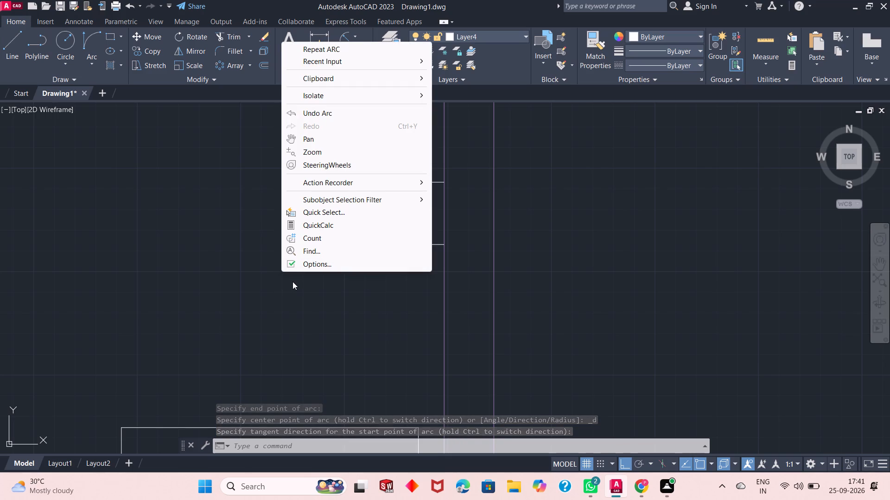
click(249, 290)
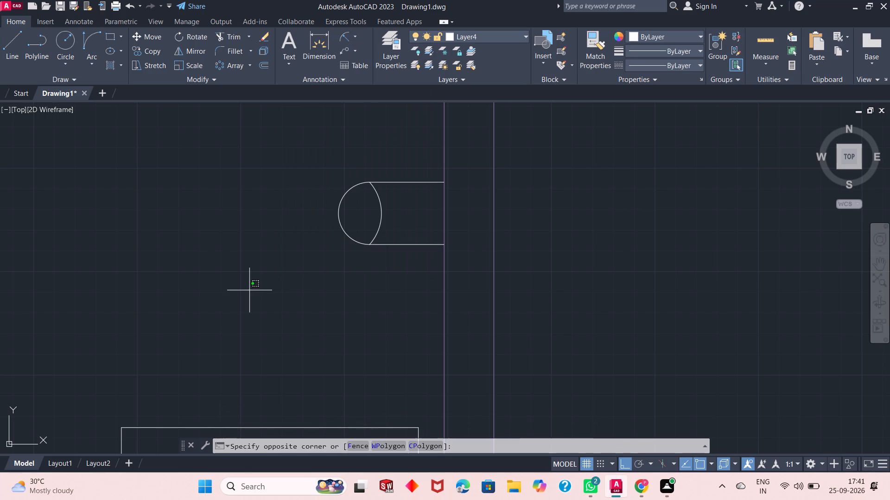
click(268, 263)
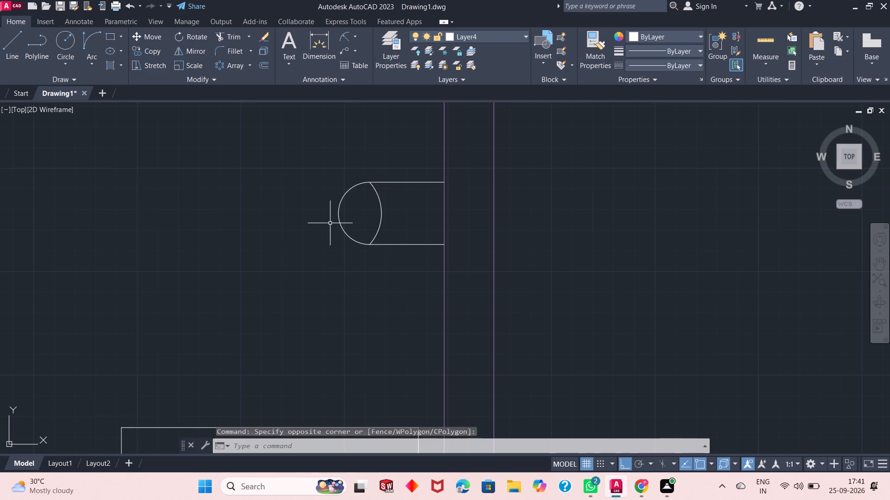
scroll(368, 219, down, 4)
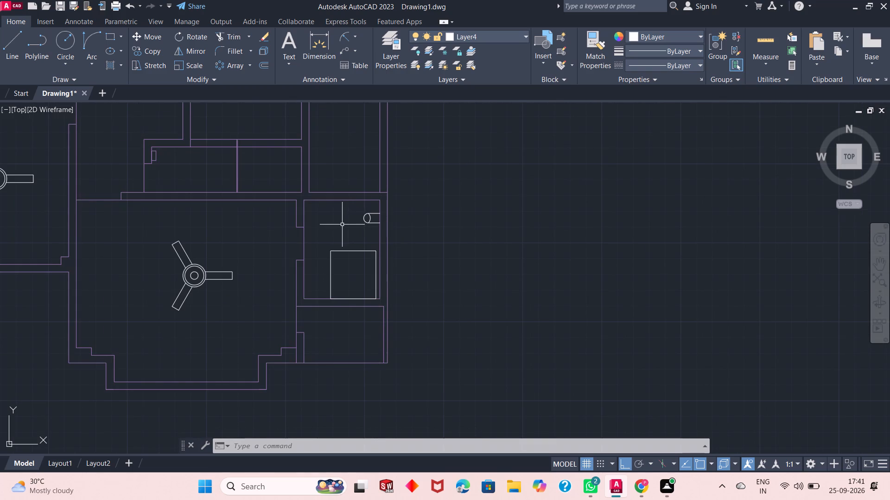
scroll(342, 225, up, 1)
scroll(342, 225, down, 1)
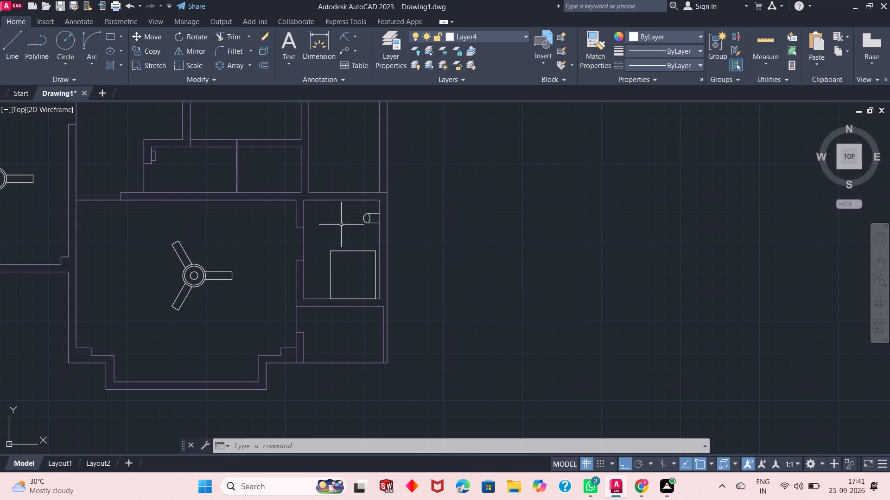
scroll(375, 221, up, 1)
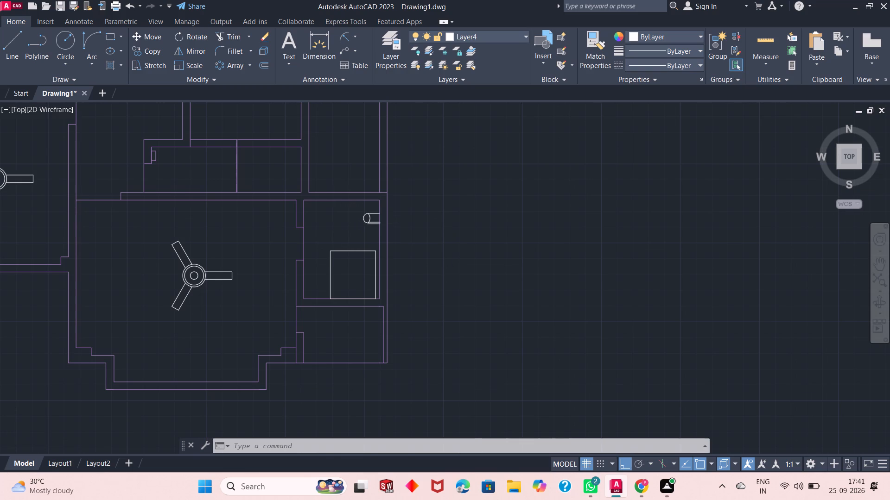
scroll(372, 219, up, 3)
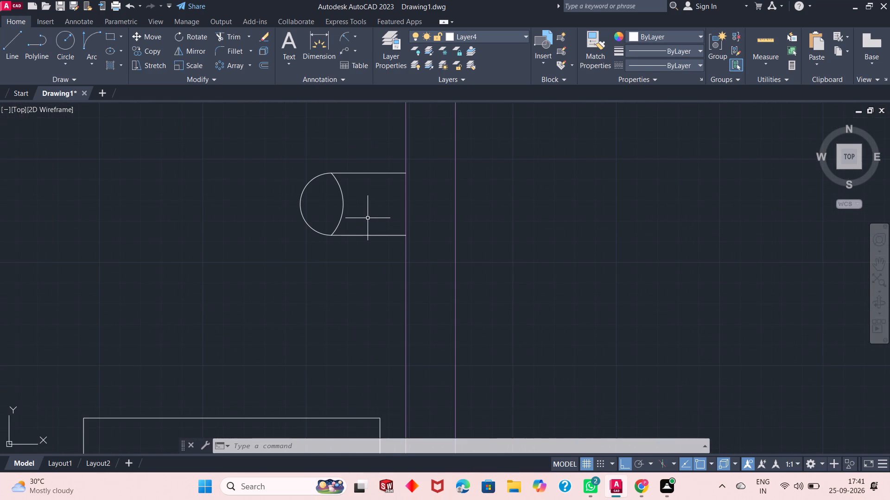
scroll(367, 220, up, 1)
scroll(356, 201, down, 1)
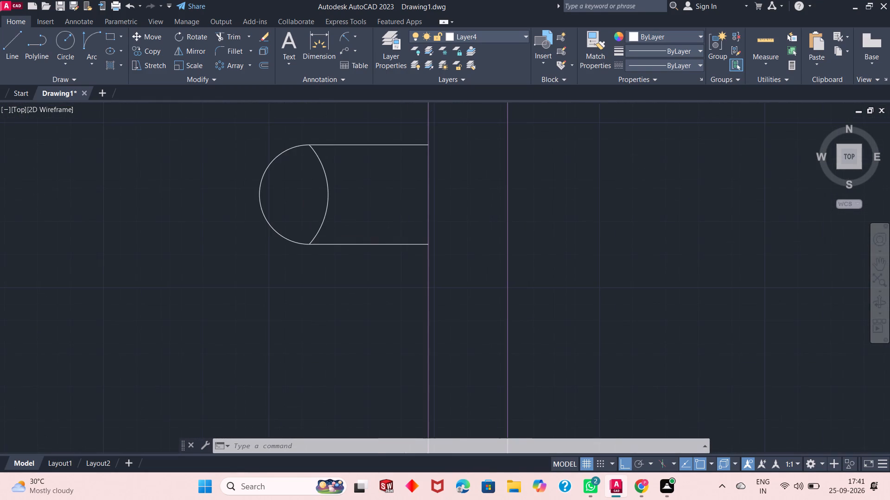
Inspect the rounded wall fixture and the rectangle in the small room east of the fan room, close up and in context.
scroll(356, 201, down, 2)
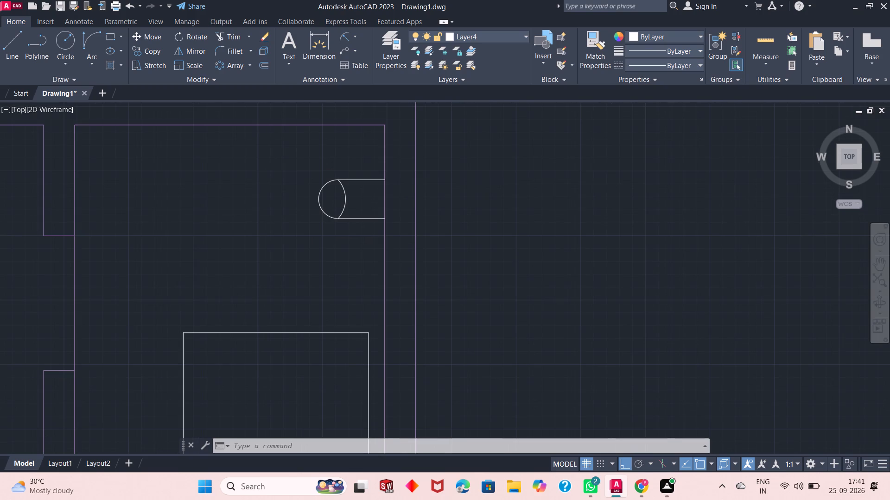
scroll(356, 201, up, 1)
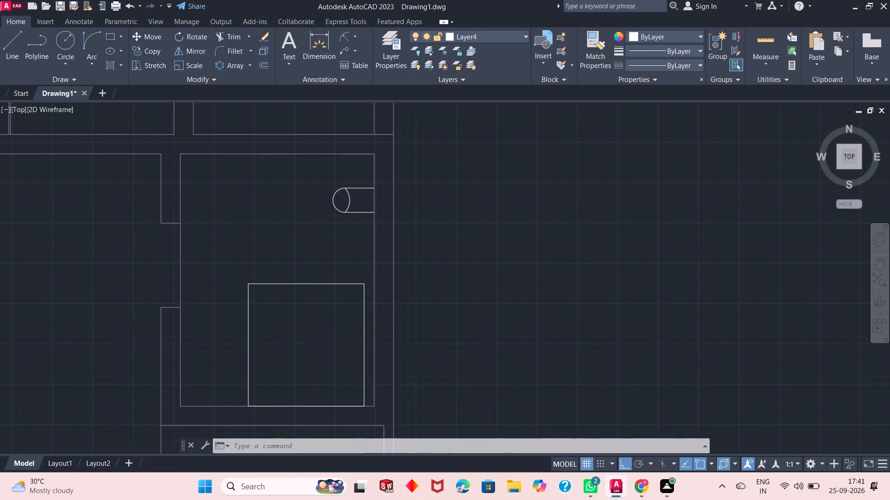
scroll(356, 201, up, 1)
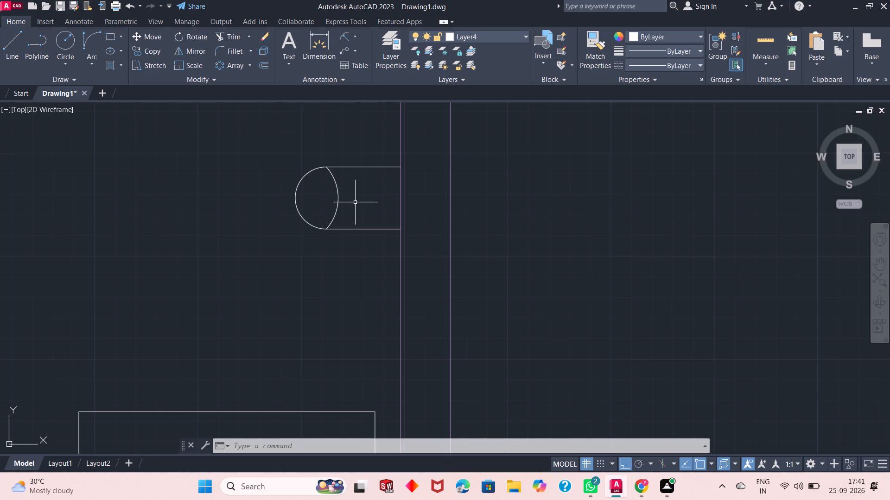
scroll(359, 198, down, 1)
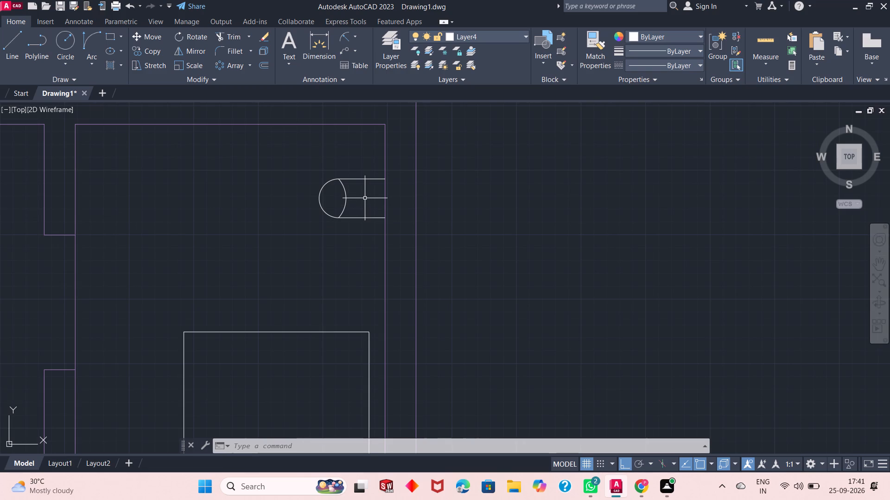
scroll(365, 199, down, 2)
scroll(365, 200, up, 3)
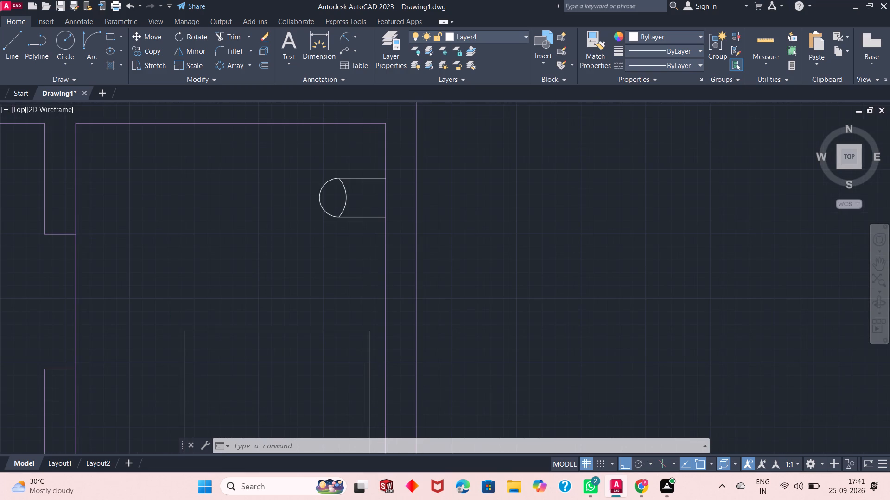
scroll(364, 199, down, 1)
scroll(364, 199, up, 1)
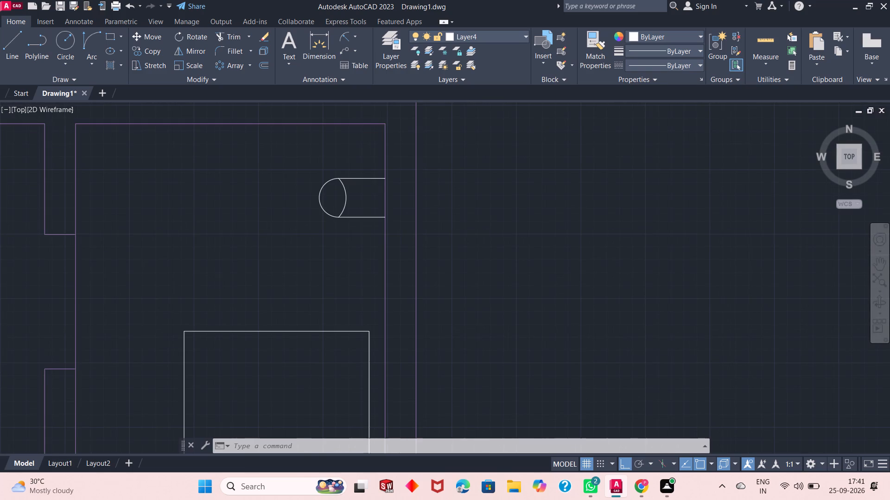
scroll(364, 199, down, 2)
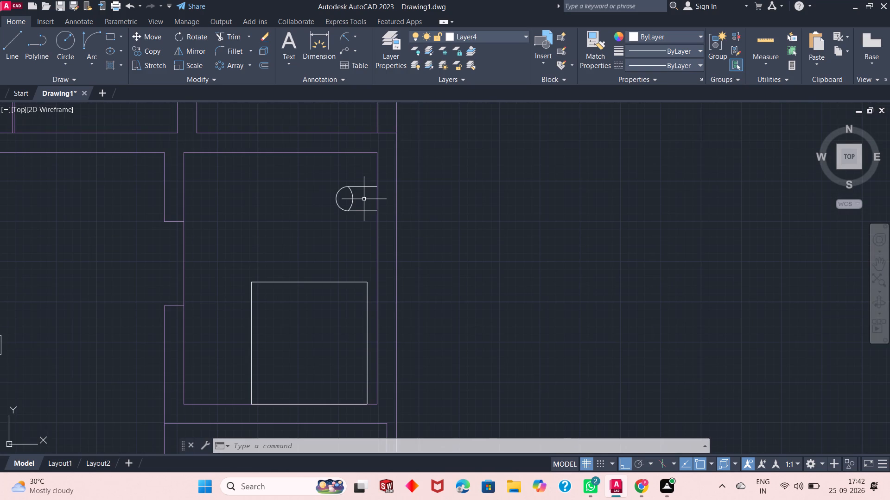
scroll(364, 199, down, 1)
scroll(297, 214, up, 1)
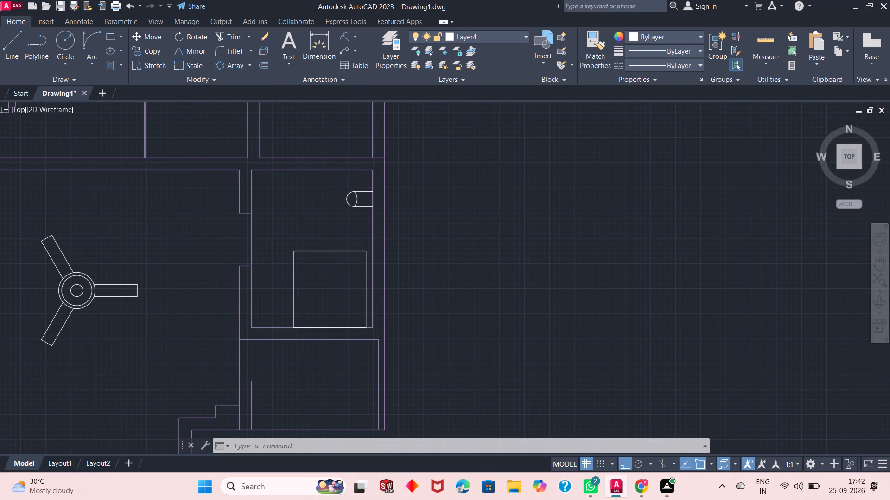
scroll(299, 187, up, 1)
scroll(299, 187, down, 4)
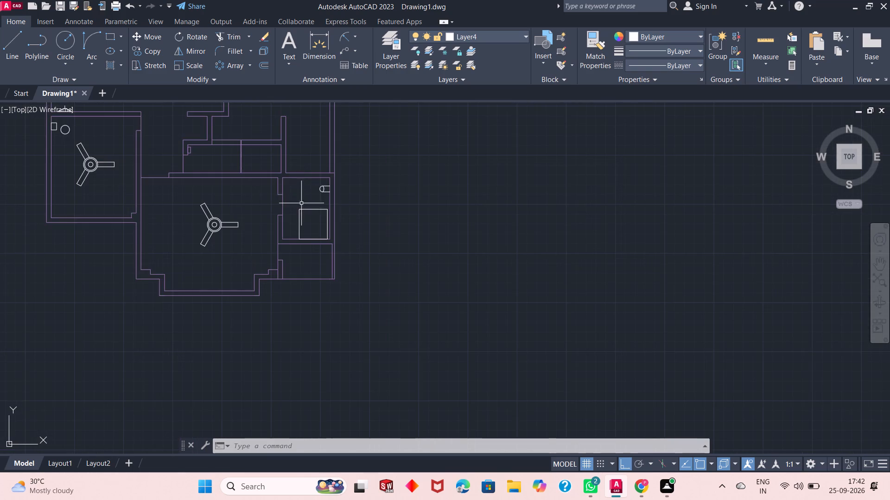
scroll(302, 213, down, 1)
scroll(305, 166, up, 1)
scroll(312, 215, up, 1)
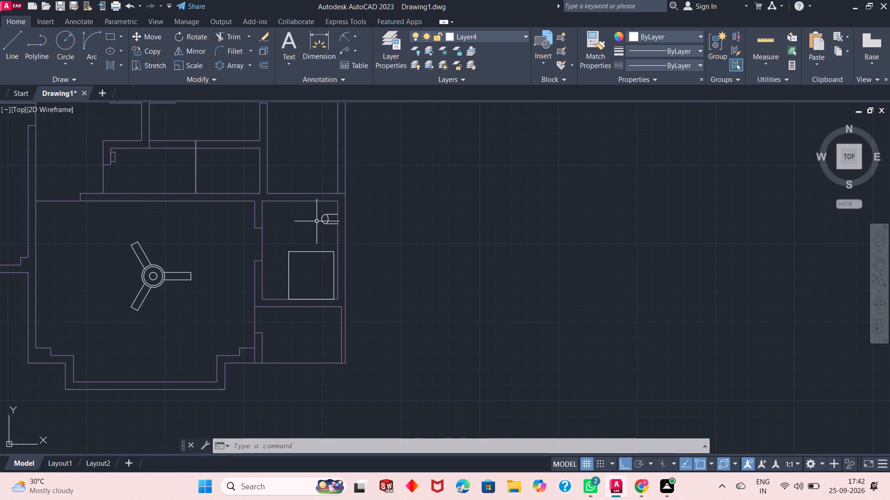
scroll(317, 221, up, 1)
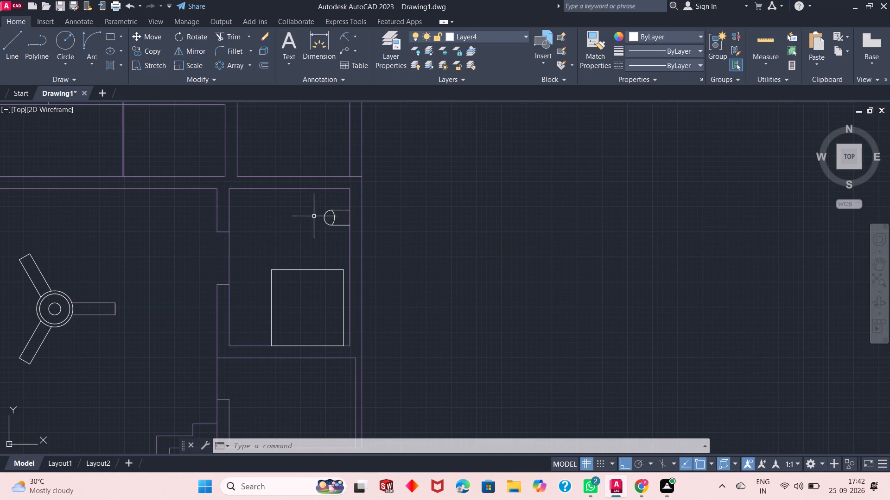
scroll(313, 217, up, 1)
scroll(313, 217, down, 2)
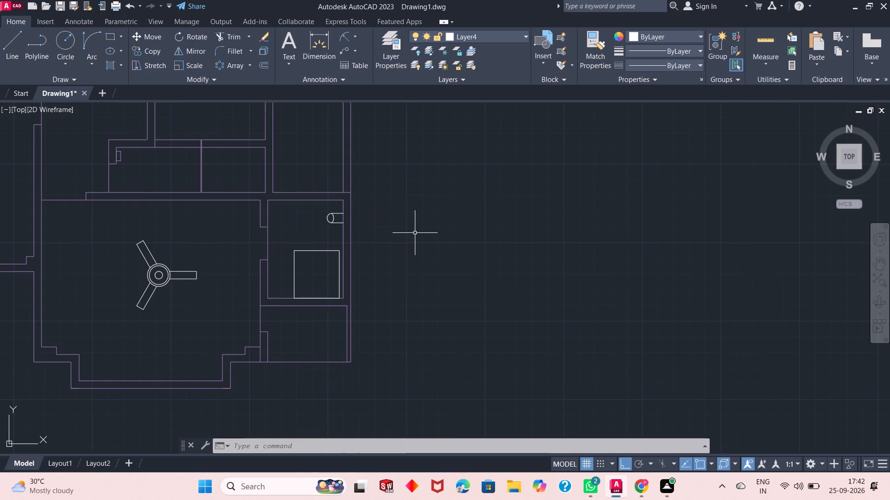
scroll(413, 237, down, 2)
scroll(374, 238, up, 1)
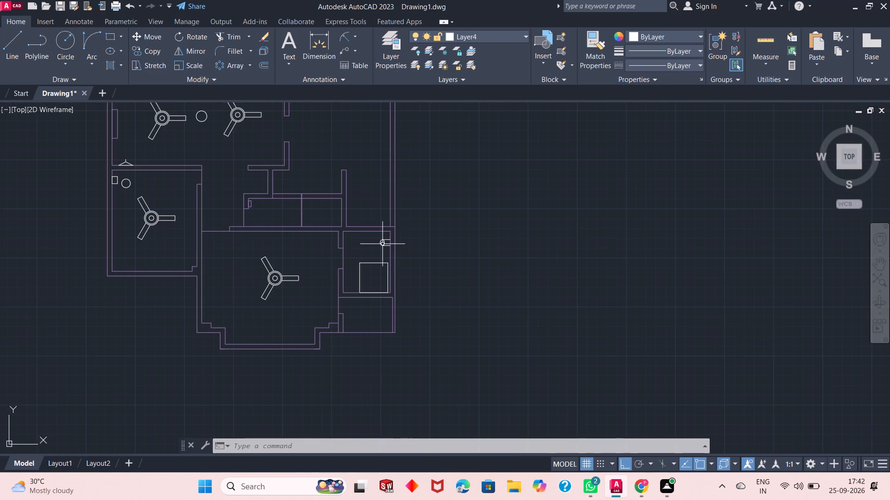
scroll(382, 244, up, 5)
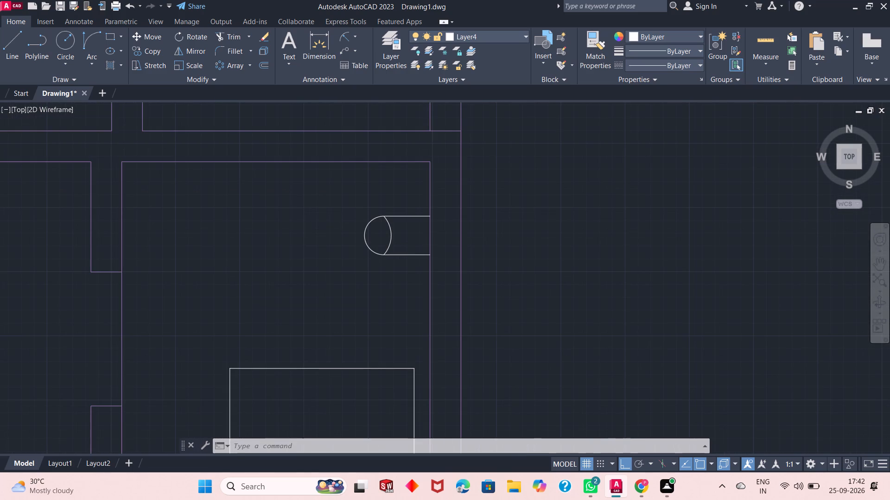
scroll(381, 243, down, 2)
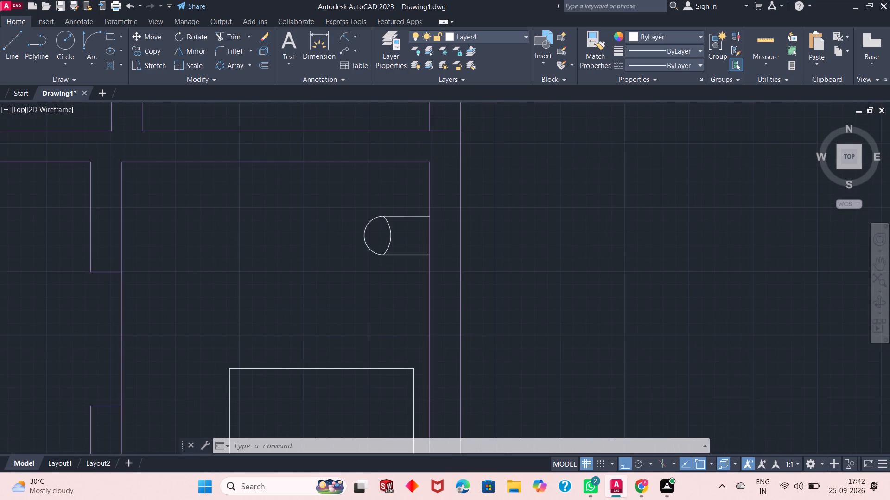
scroll(445, 245, up, 2)
scroll(444, 245, down, 2)
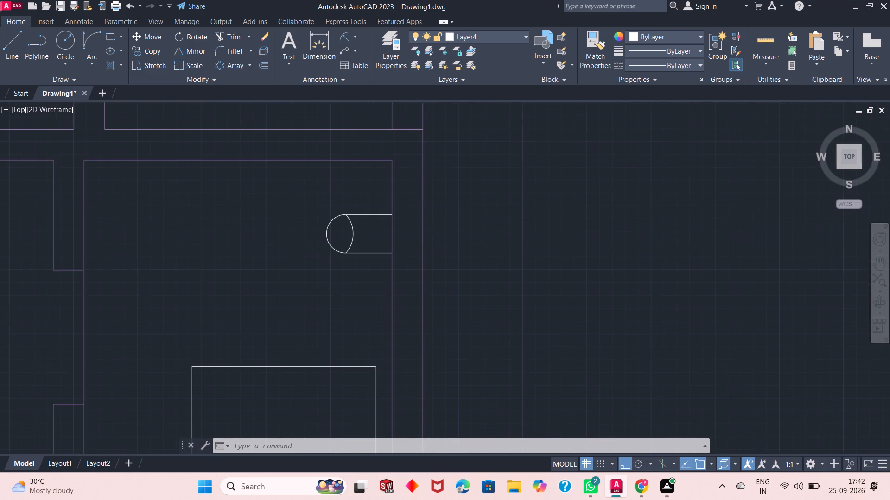
scroll(444, 245, down, 3)
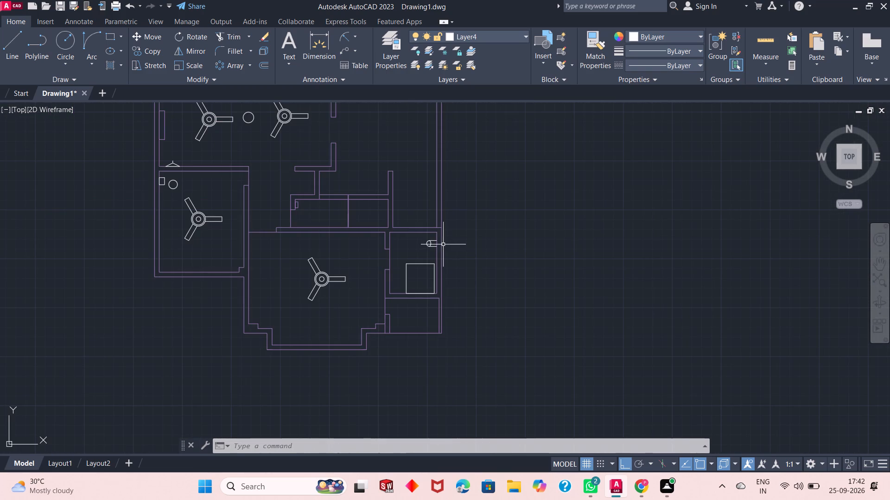
Review the whole floor plan's fixture layout, examining the partitioned central area, the fan rooms and the small east room.
scroll(427, 263, down, 1)
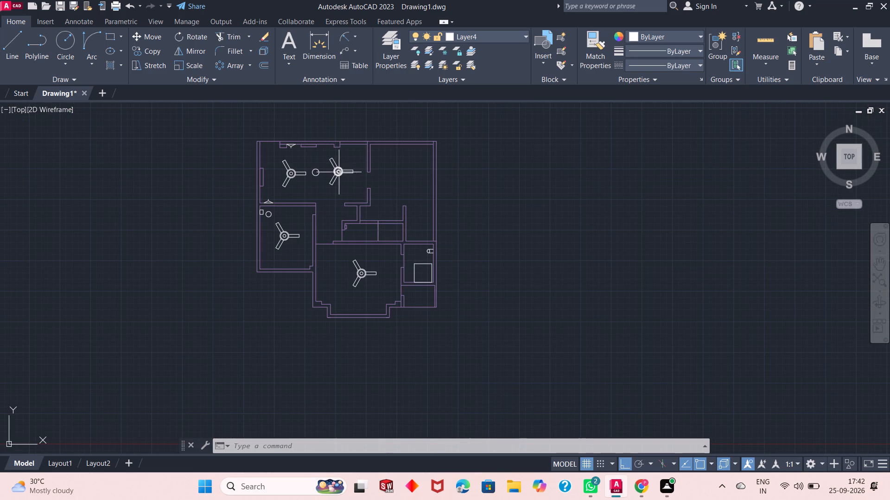
scroll(342, 172, up, 1)
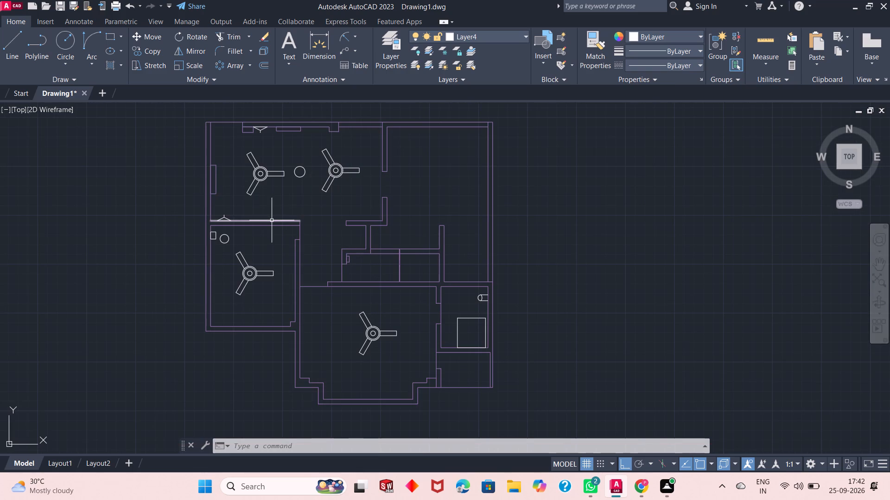
scroll(311, 177, up, 1)
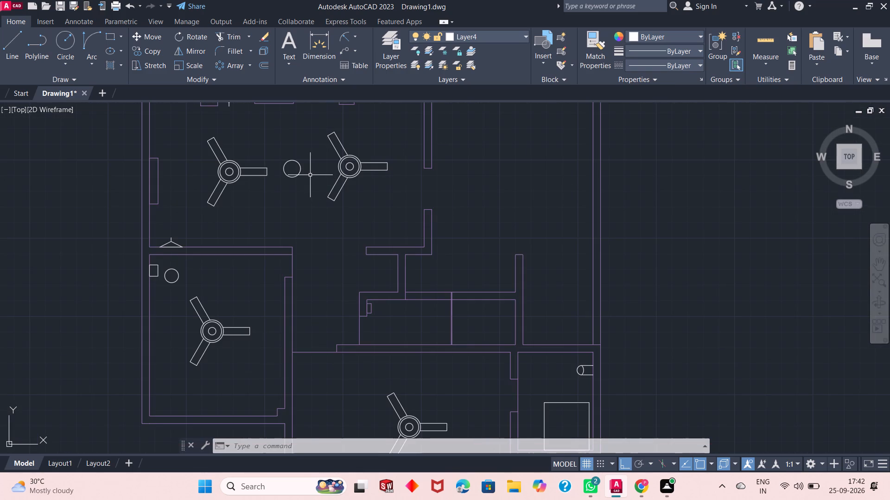
scroll(310, 175, down, 1)
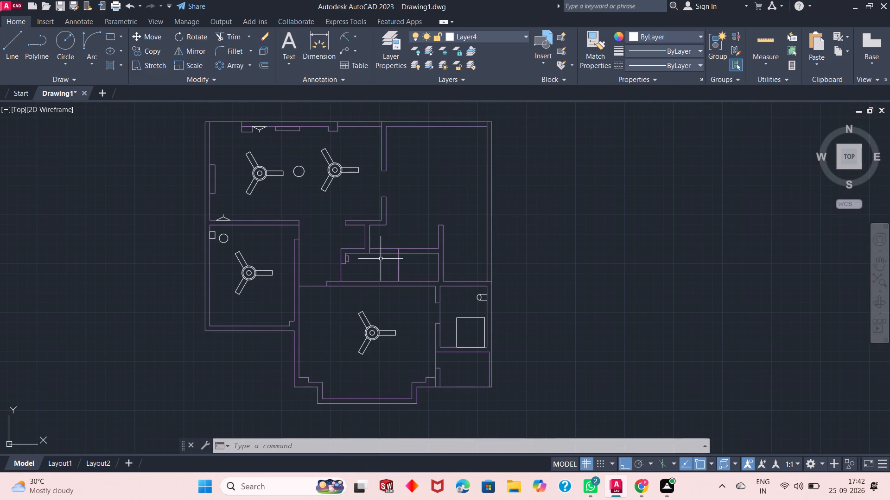
scroll(393, 244, down, 1)
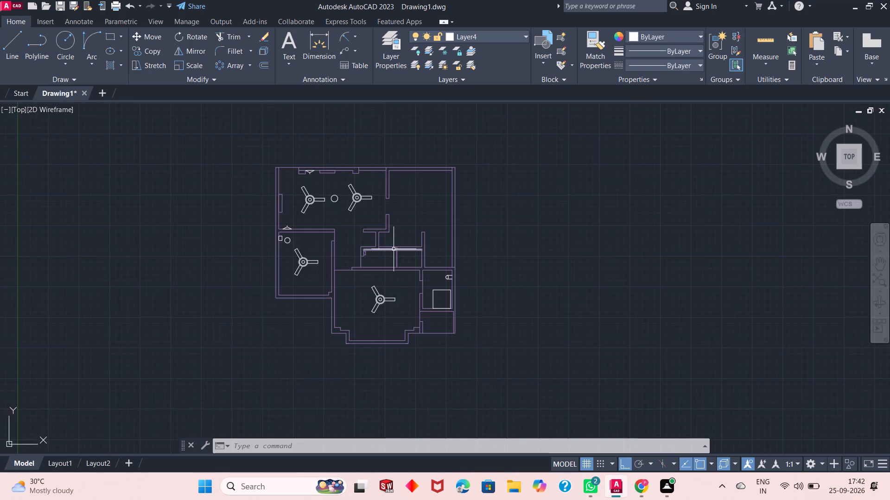
scroll(394, 250, up, 3)
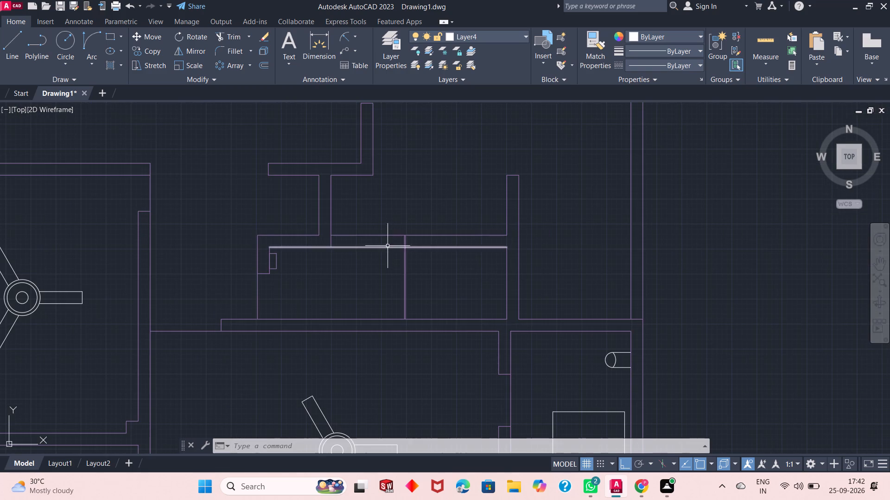
scroll(405, 244, up, 1)
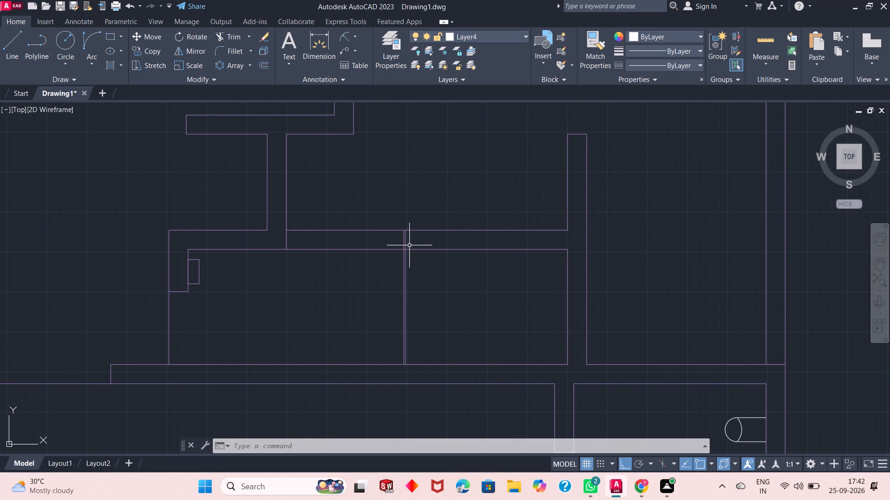
scroll(409, 245, down, 1)
middle_click(443, 305)
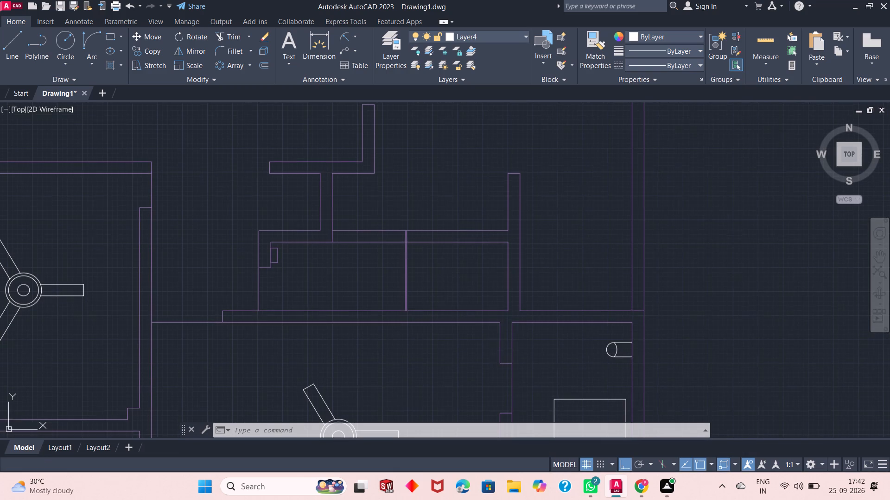
middle_drag(440, 298, 457, 199)
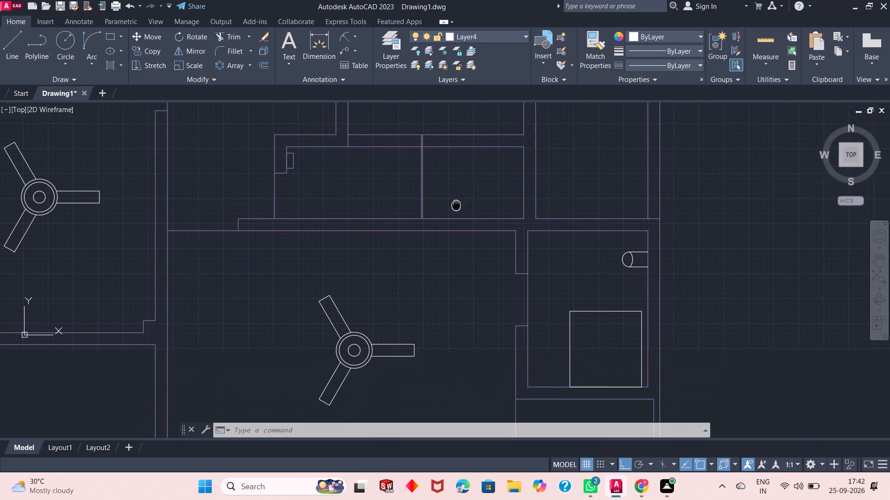
middle_drag(457, 199, 470, 226)
scroll(459, 271, down, 2)
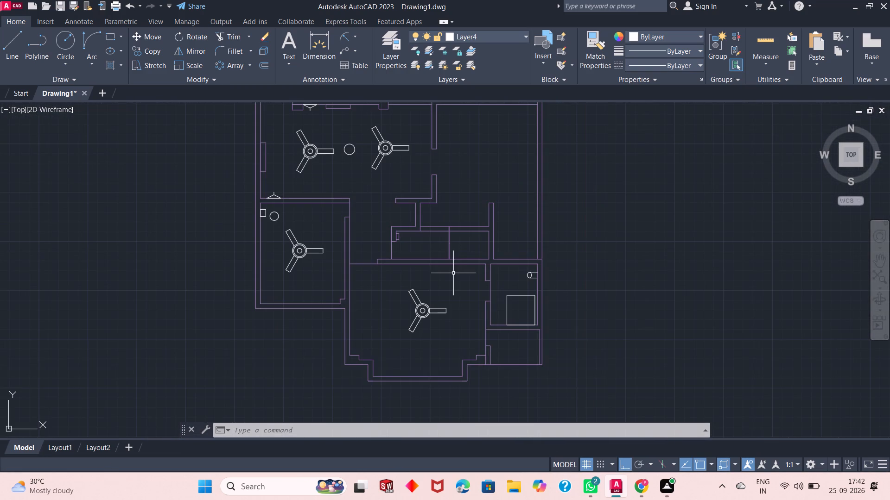
scroll(452, 273, down, 1)
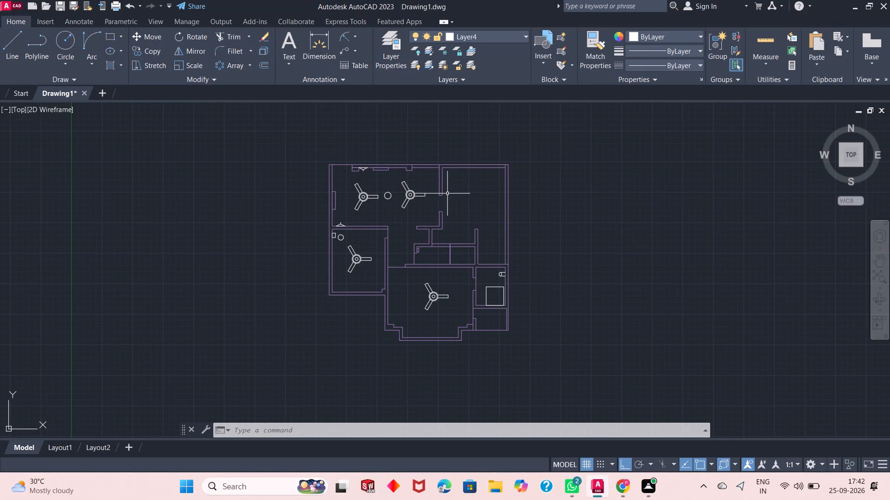
scroll(445, 216, up, 3)
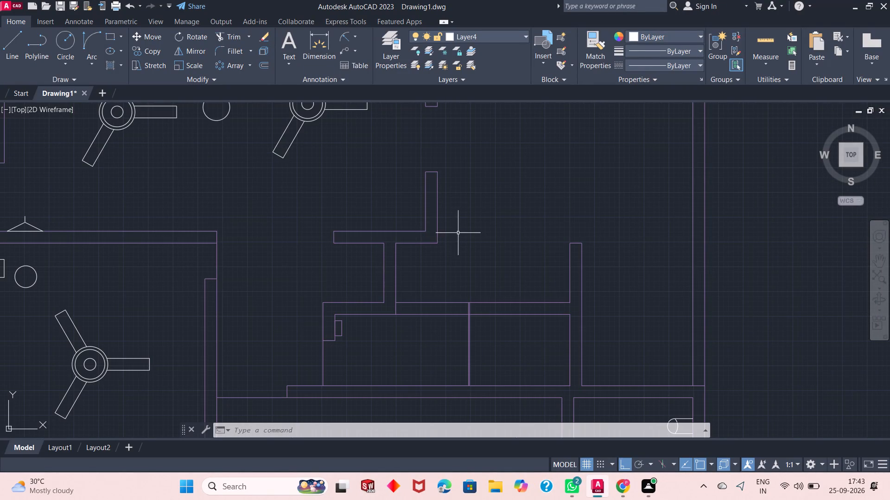
scroll(458, 234, down, 2)
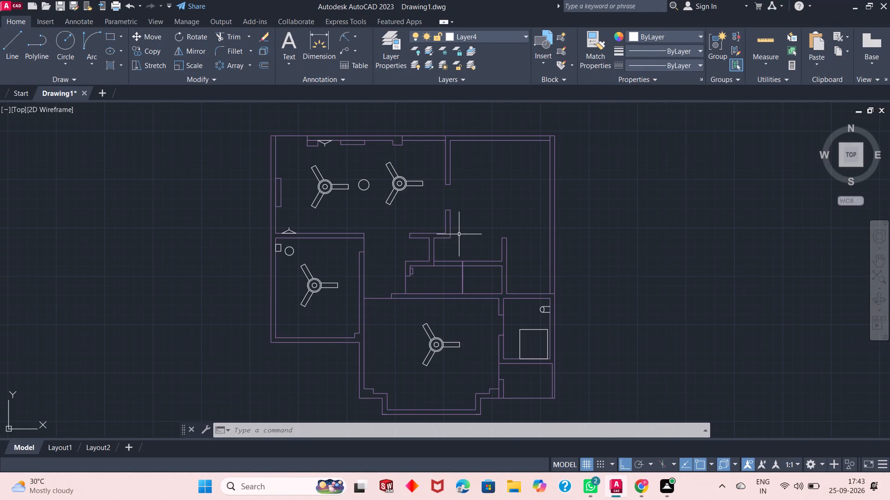
scroll(463, 225, down, 1)
scroll(459, 225, up, 2)
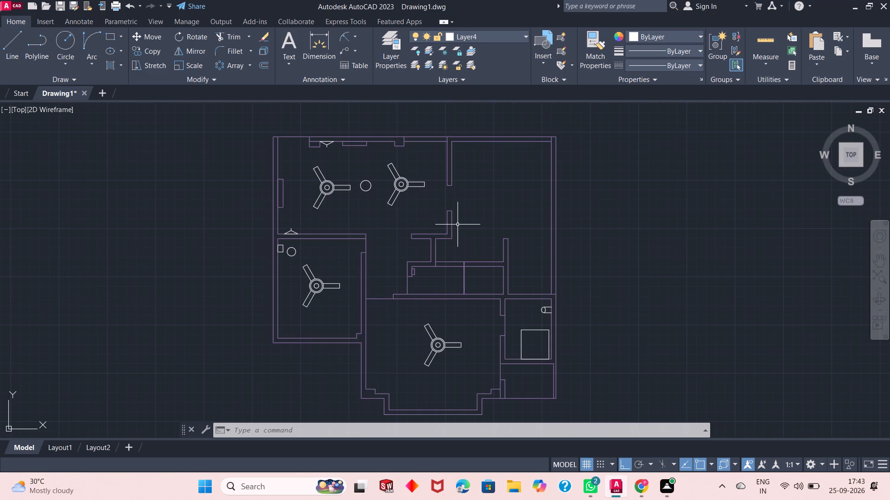
scroll(457, 225, down, 2)
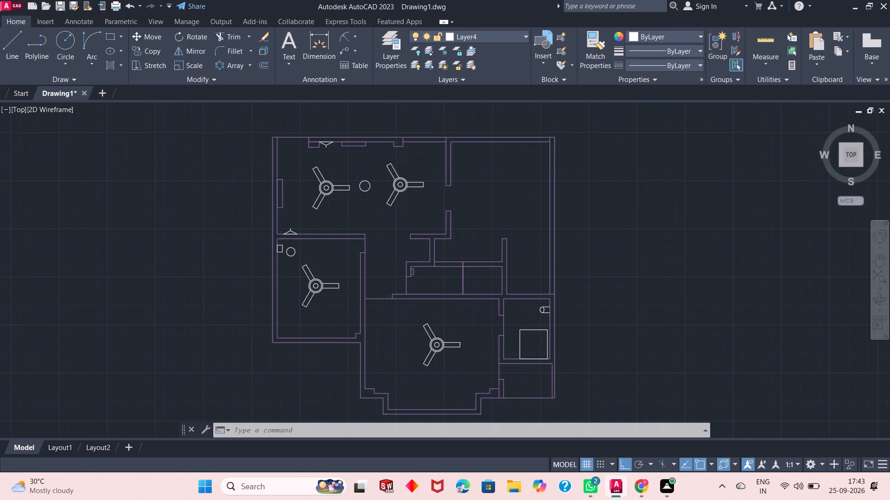
scroll(457, 225, up, 2)
middle_drag(450, 274, 440, 154)
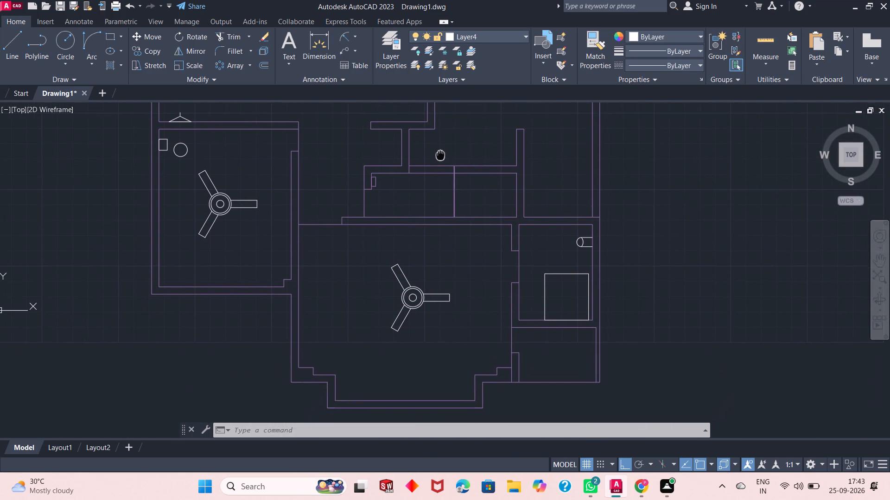
middle_drag(440, 154, 444, 142)
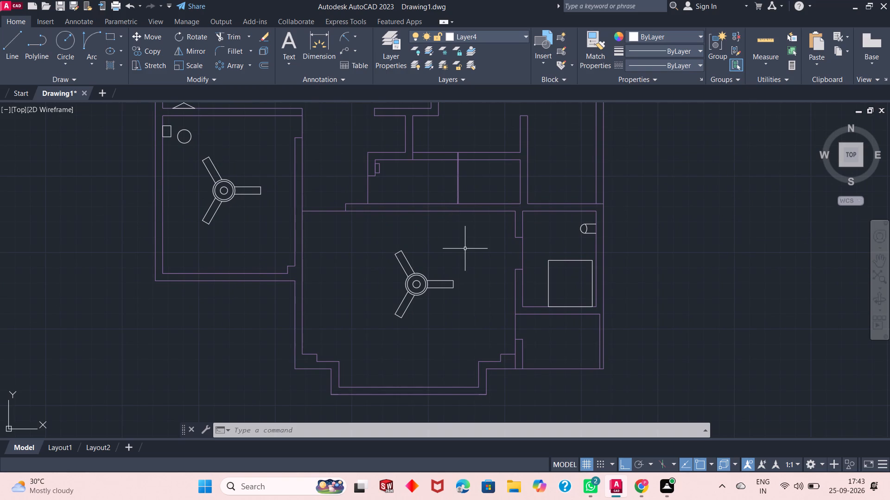
Review the floor plan's fixture layout, focusing on the partitioned central area that still has no fixture symbols.
scroll(469, 257, up, 1)
scroll(469, 257, down, 3)
scroll(464, 190, up, 1)
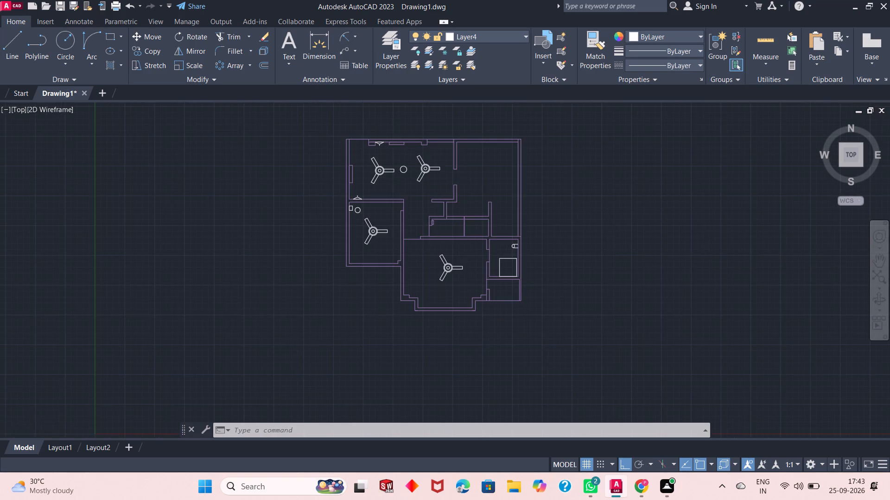
scroll(440, 220, up, 1)
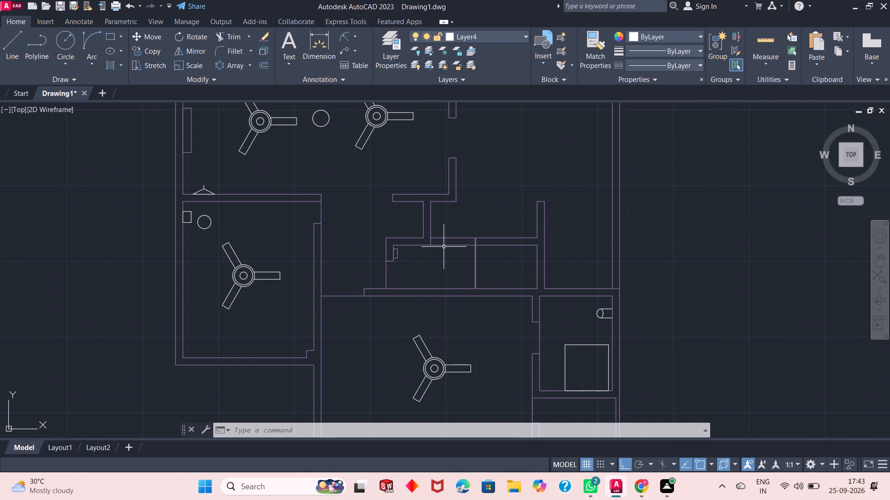
scroll(444, 247, down, 1)
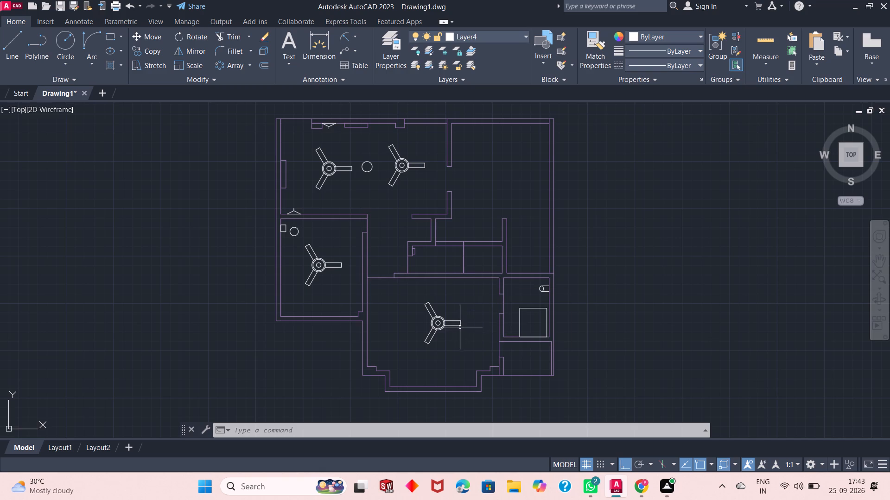
scroll(457, 319, down, 1)
scroll(459, 272, up, 1)
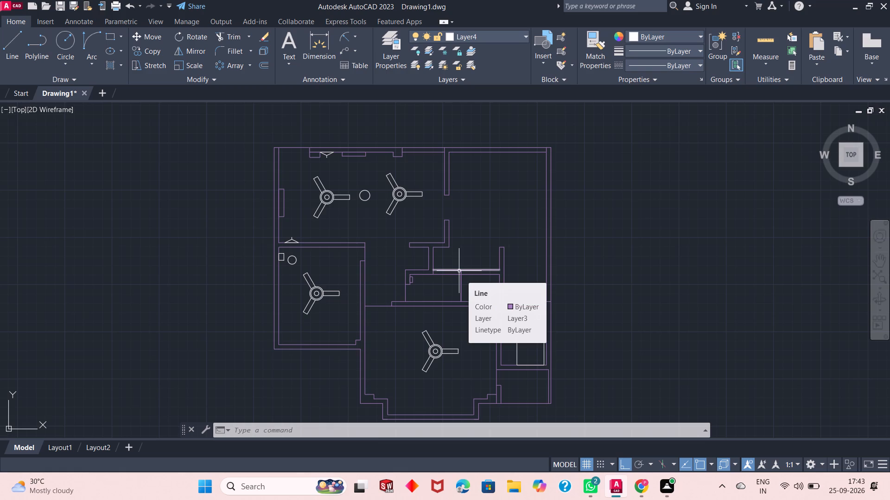
scroll(458, 279, down, 1)
scroll(458, 280, up, 1)
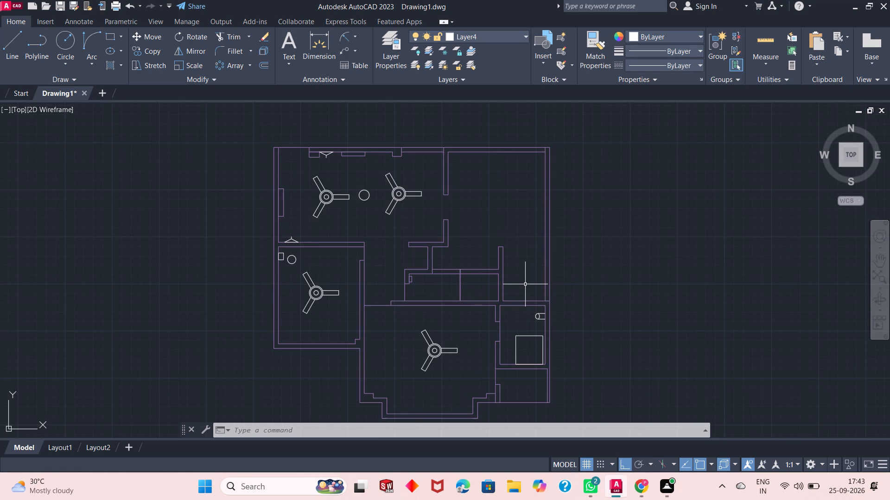
scroll(492, 280, up, 4)
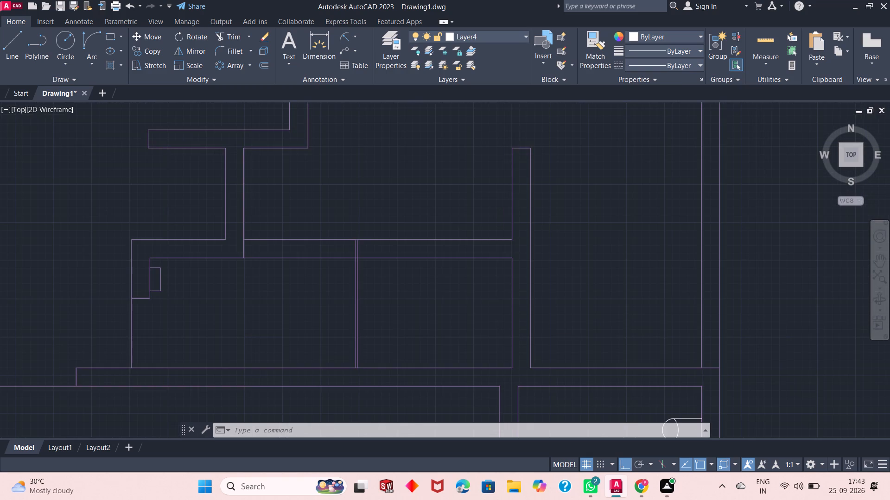
scroll(491, 280, down, 1)
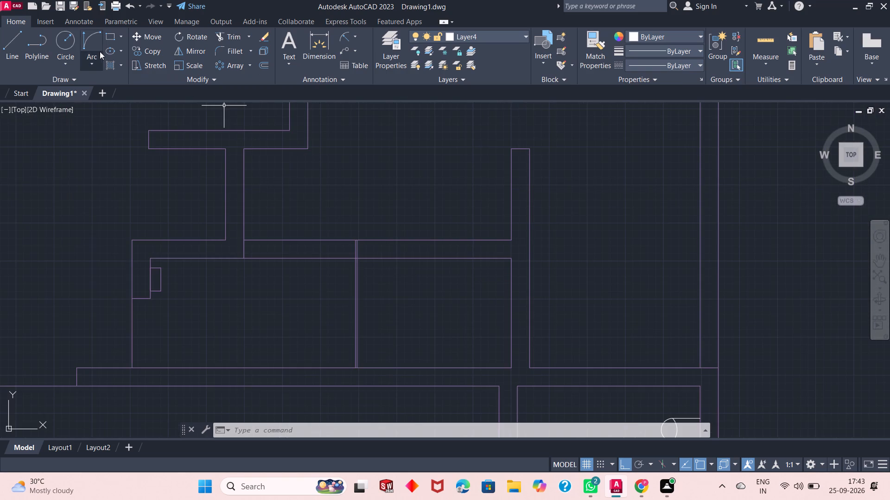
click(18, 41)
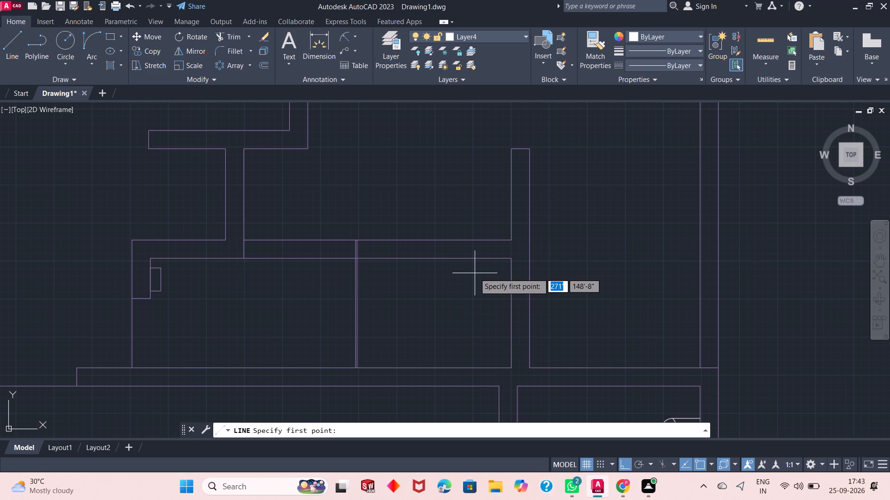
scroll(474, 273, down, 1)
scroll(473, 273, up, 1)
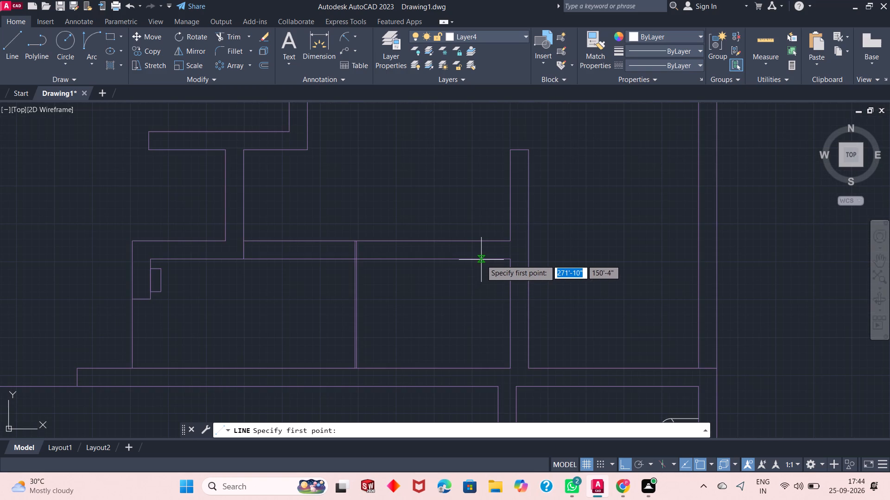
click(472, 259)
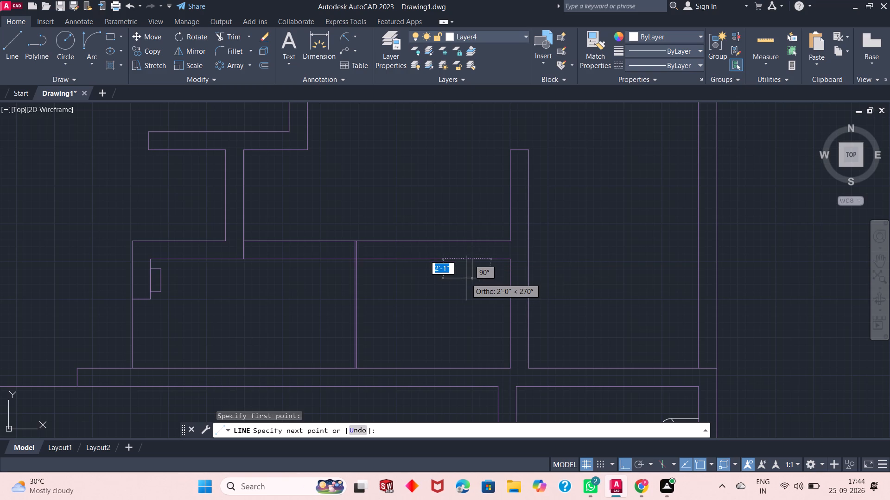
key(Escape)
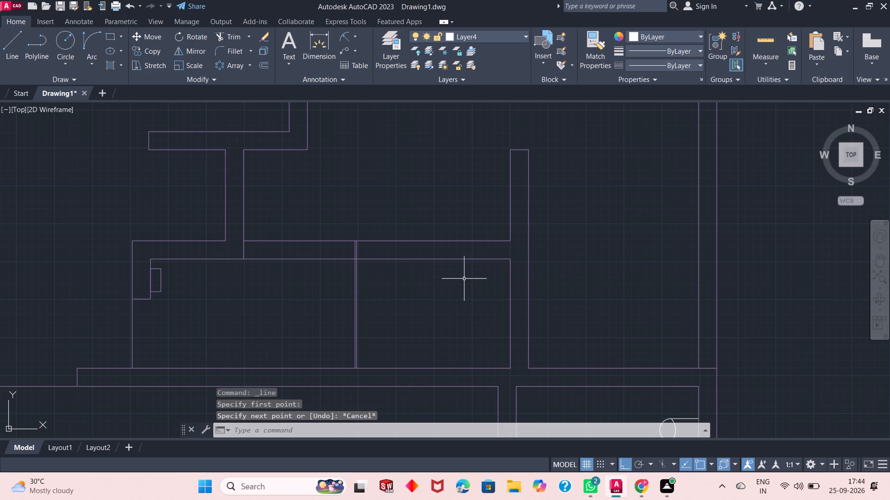
Draw a 3' line straight down from the north wall of the central area's east compartment.
click(17, 46)
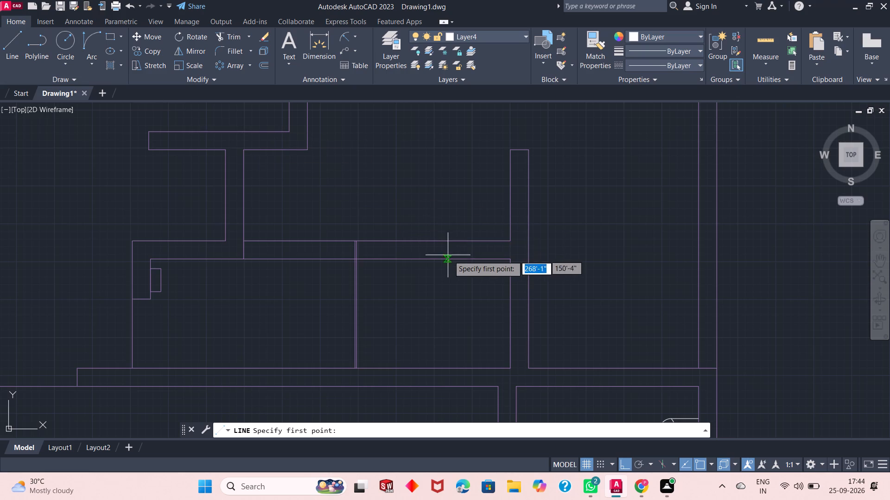
click(458, 259)
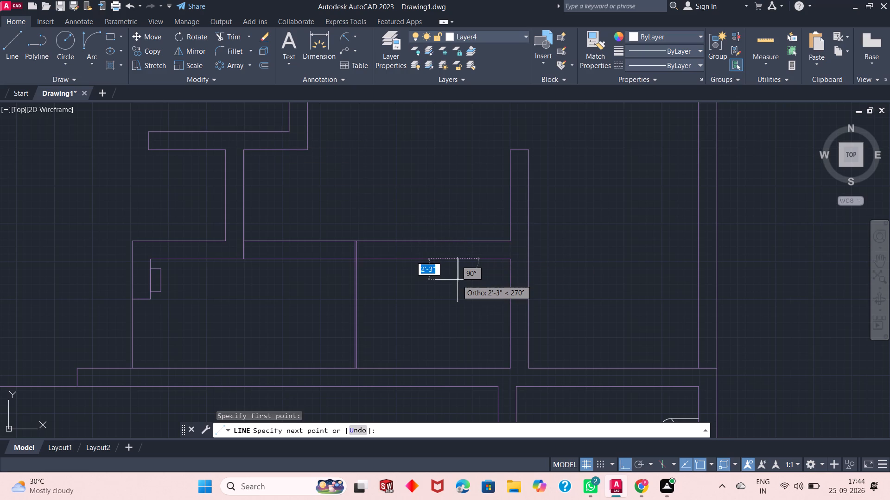
text(3')
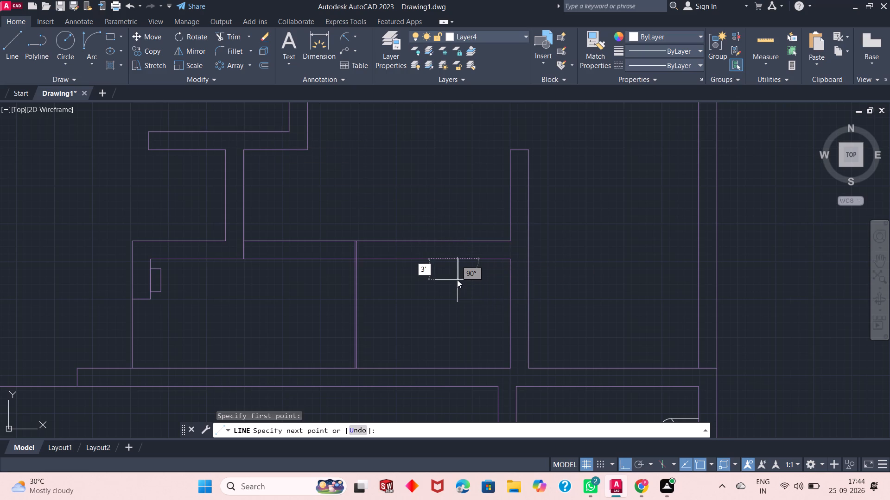
key(Return)
key(Return)
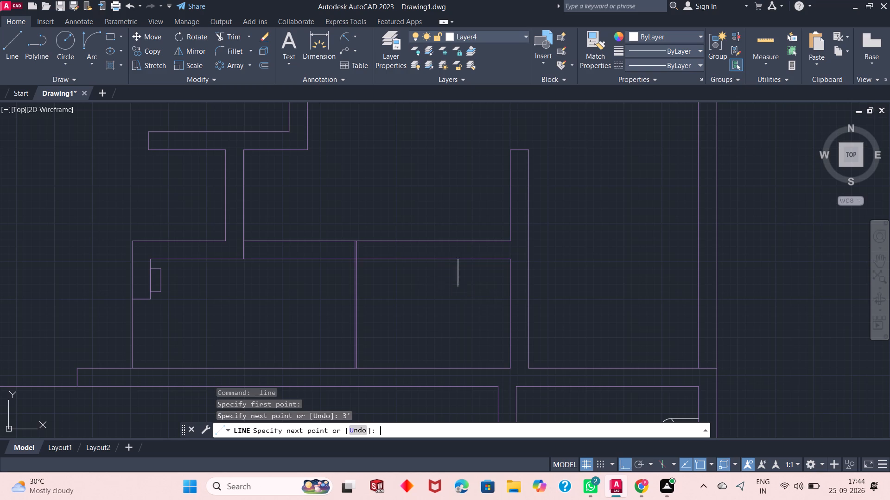
Draw a parallel 3' line down from the same wall, about 2'-3" west of the first.
click(16, 55)
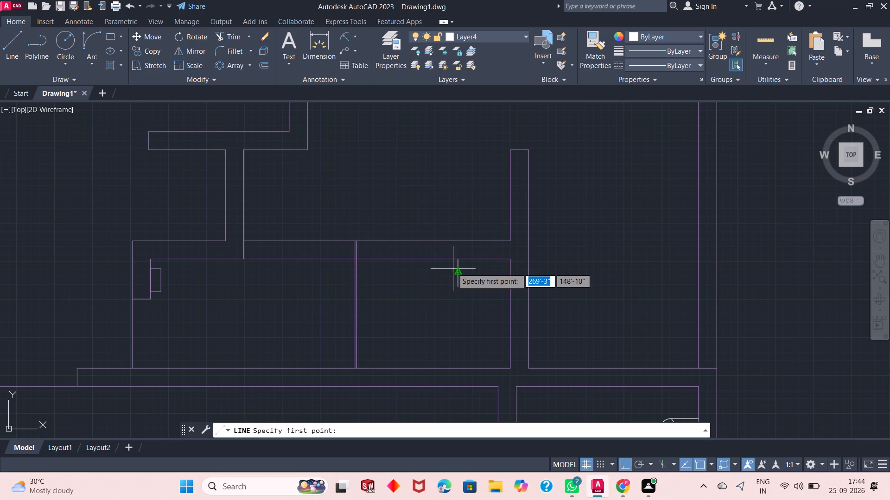
scroll(452, 268, down, 1)
scroll(447, 256, up, 1)
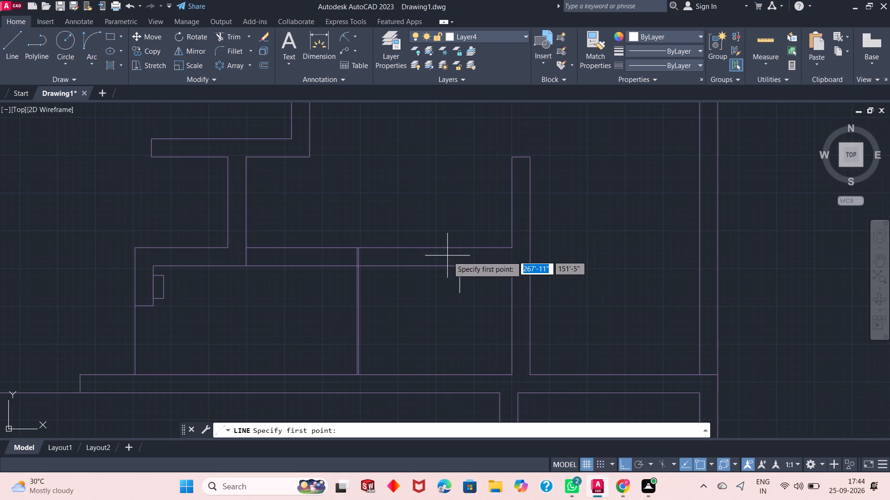
scroll(458, 271, up, 1)
click(427, 263)
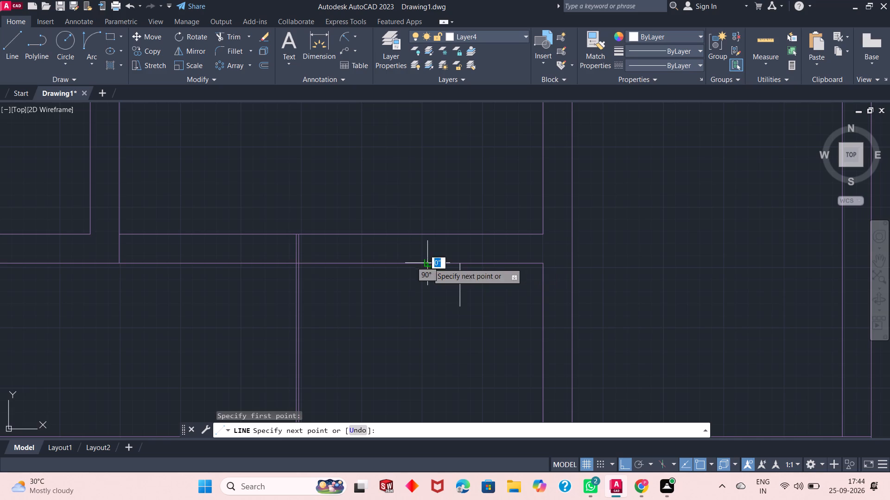
text(3')
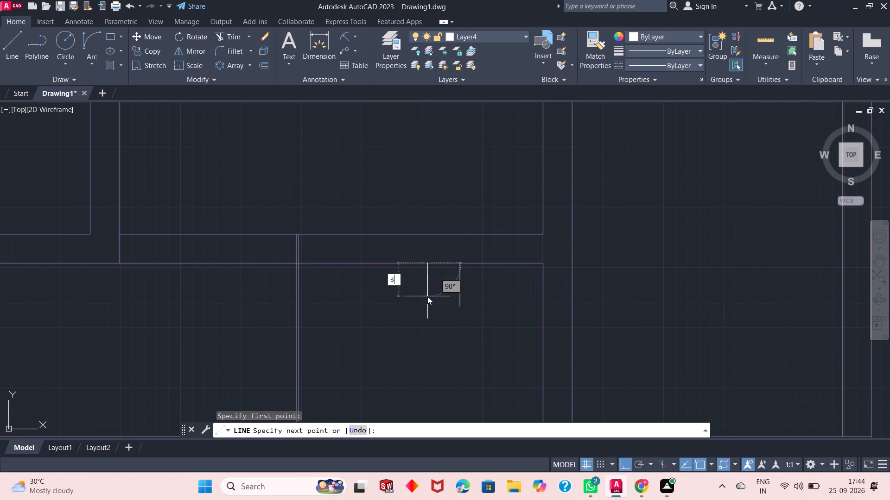
key(Return)
key(Escape)
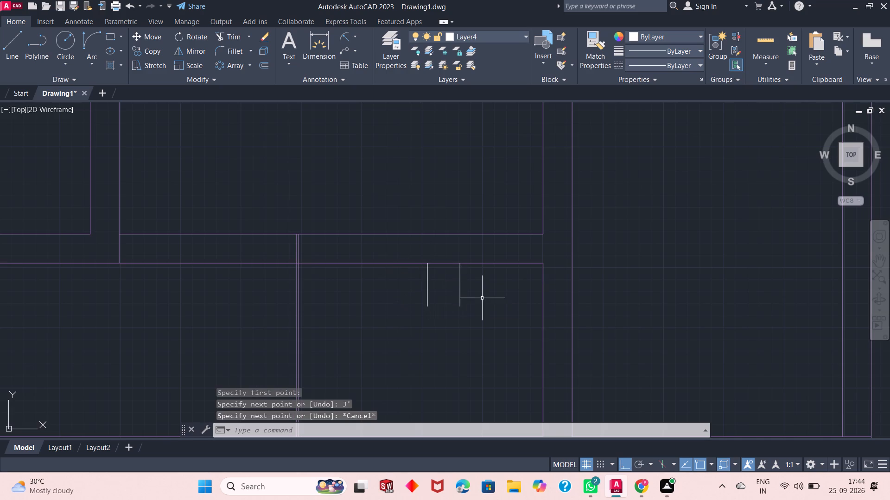
Draw a Start, End, Direction arc joining the free ends of the two 3' lines, bulging toward the north wall.
click(80, 48)
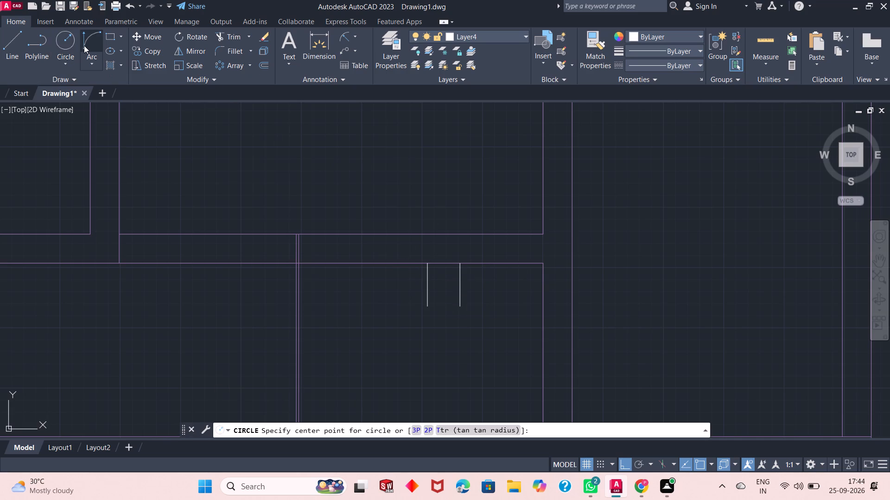
click(84, 45)
click(426, 306)
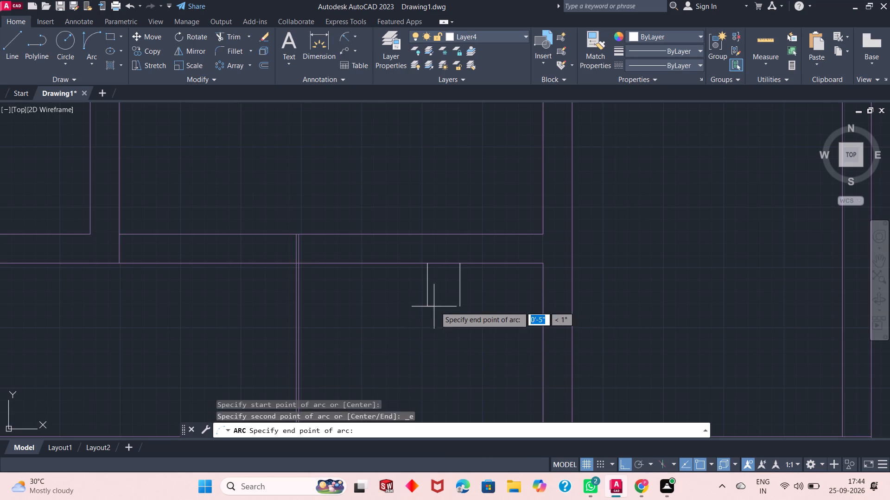
click(461, 305)
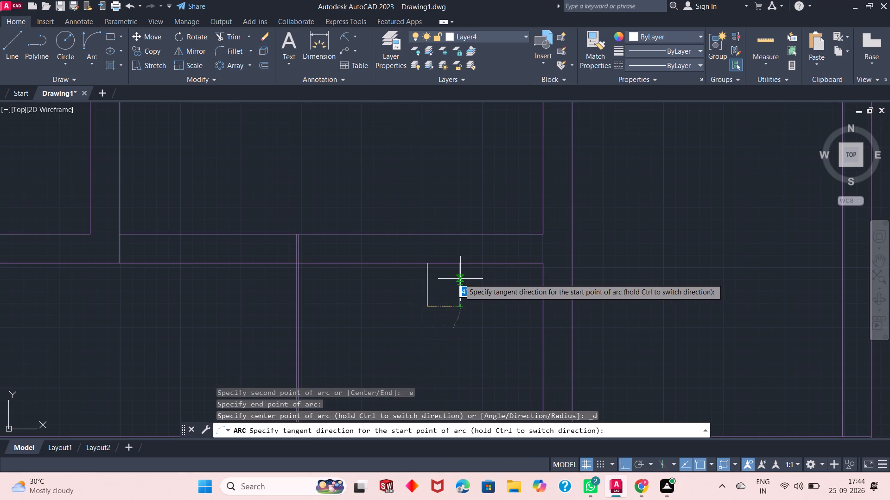
click(459, 279)
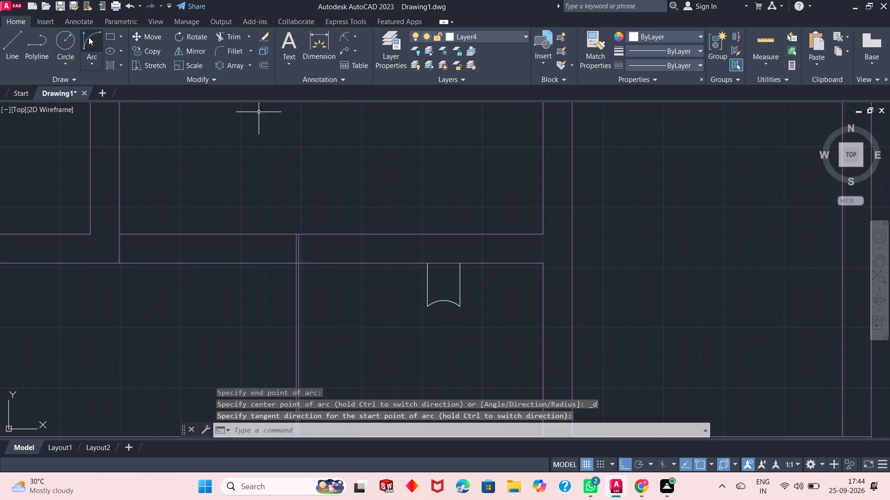
Draw a second arc between the same line ends, bulging away from the wall to round off the fixture.
click(89, 37)
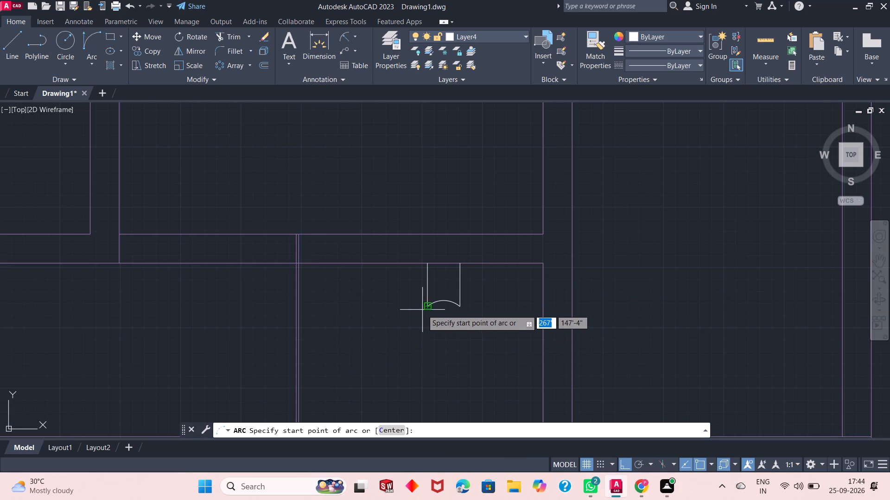
scroll(422, 310, down, 2)
scroll(422, 310, up, 2)
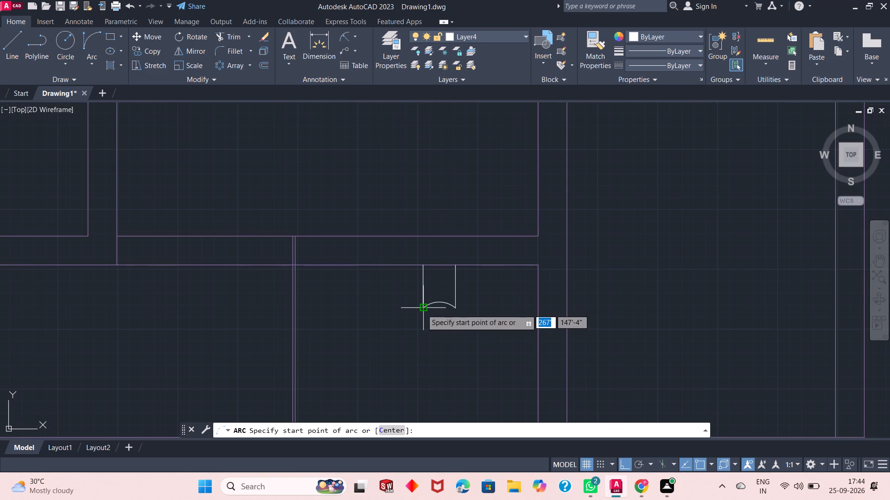
click(421, 309)
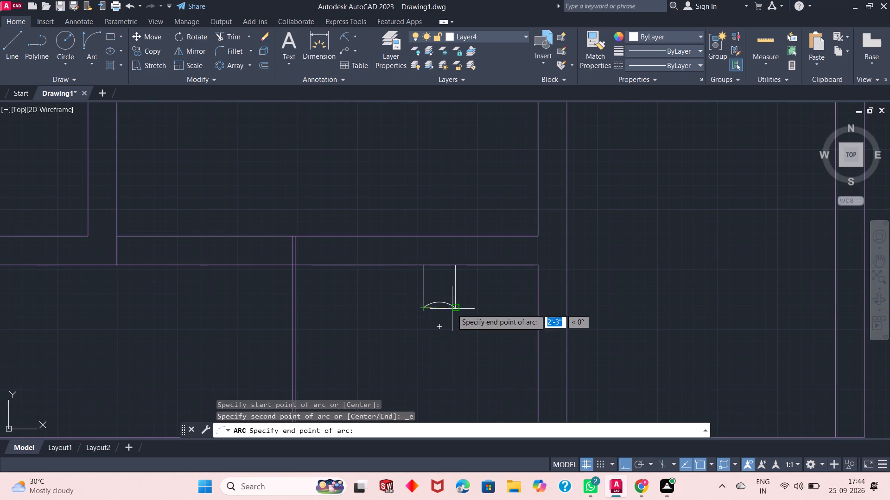
click(455, 309)
click(440, 330)
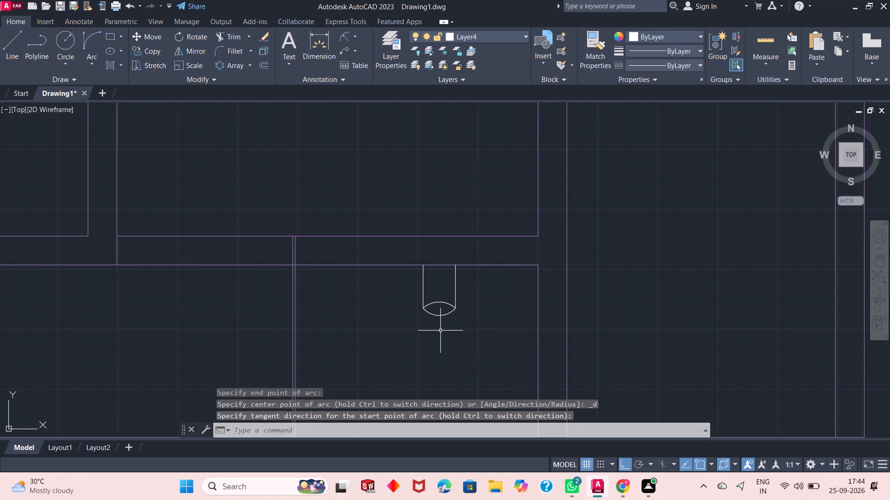
Inspect the new rounded wall fixture and the neighbouring west compartment, close up and within the whole plan.
scroll(433, 265, down, 4)
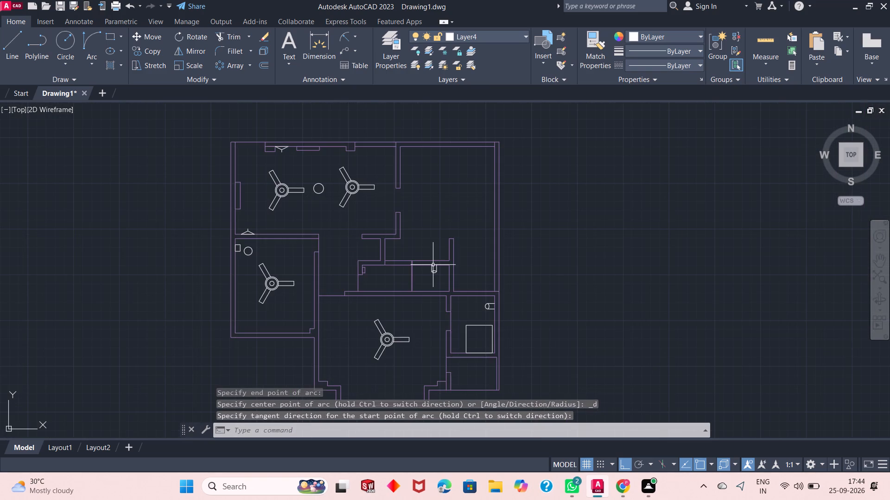
scroll(441, 264, up, 2)
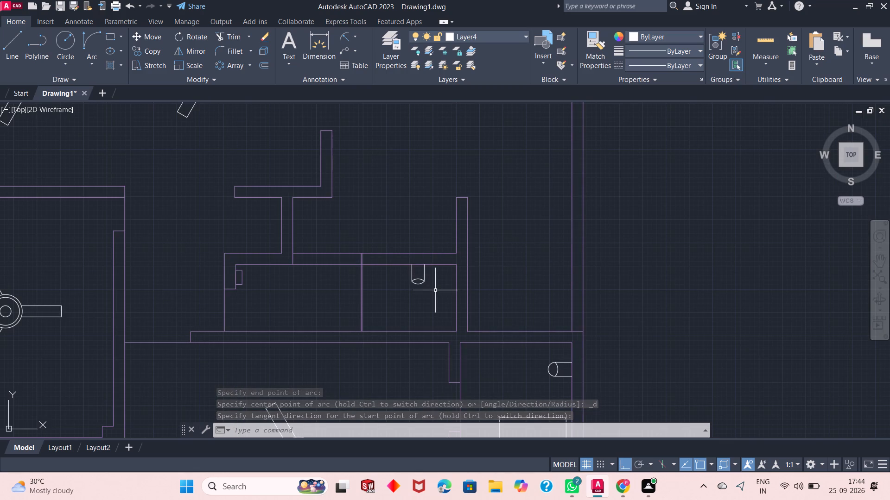
scroll(422, 278, up, 2)
scroll(398, 276, down, 1)
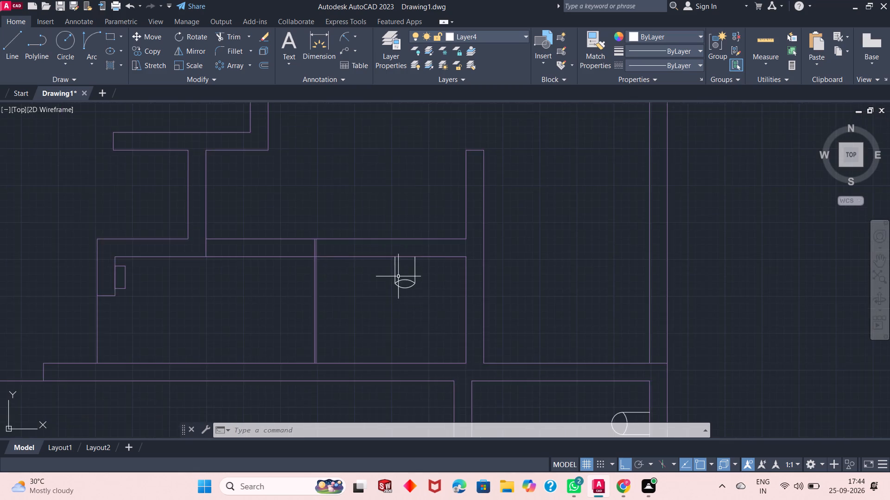
scroll(398, 276, down, 2)
scroll(518, 319, down, 1)
scroll(395, 303, up, 1)
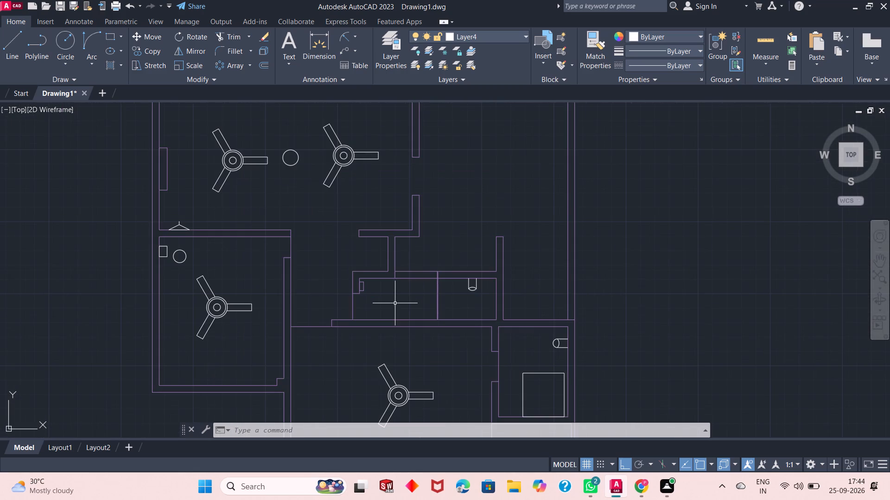
scroll(394, 306, up, 1)
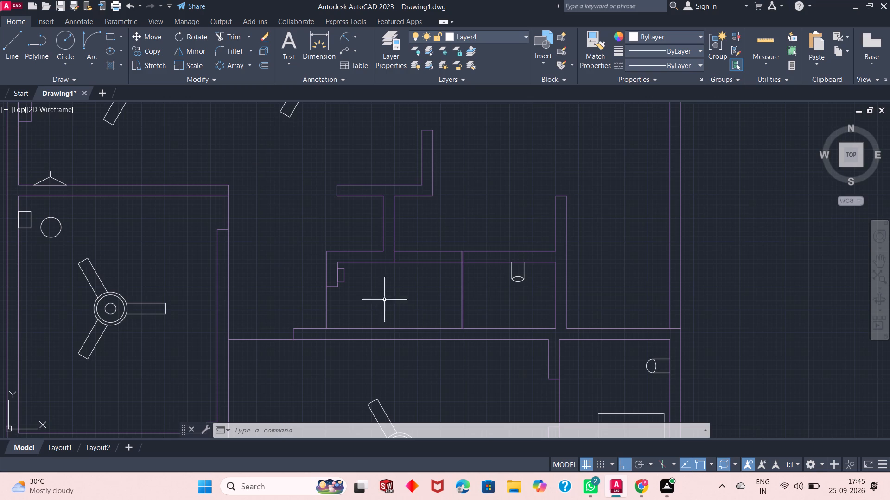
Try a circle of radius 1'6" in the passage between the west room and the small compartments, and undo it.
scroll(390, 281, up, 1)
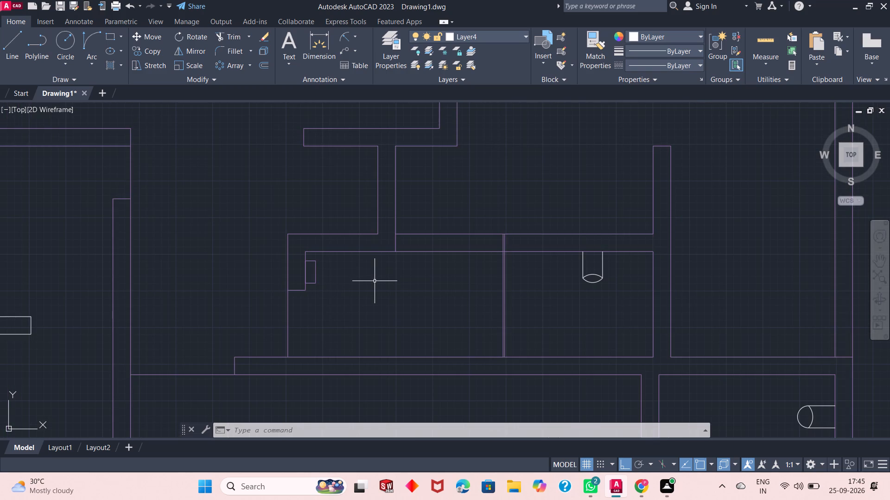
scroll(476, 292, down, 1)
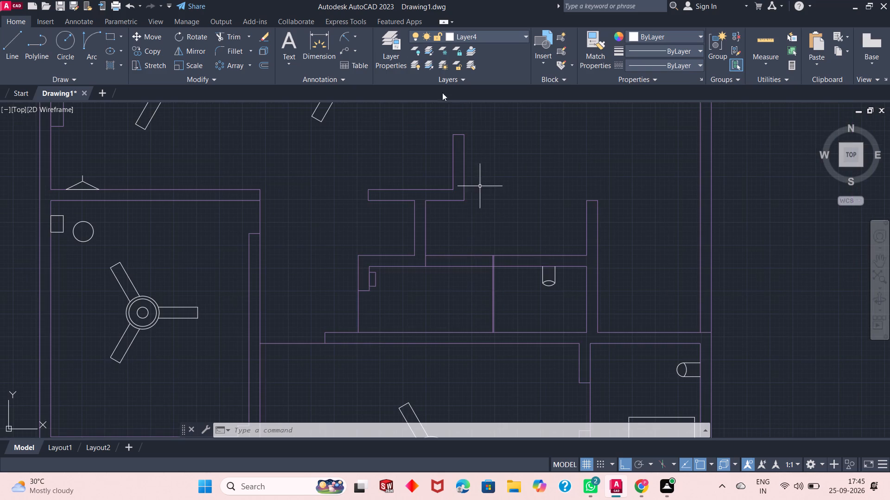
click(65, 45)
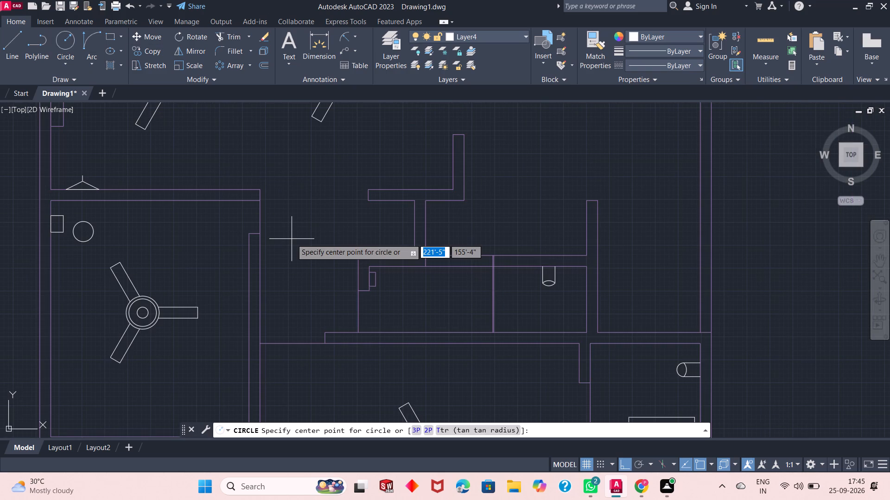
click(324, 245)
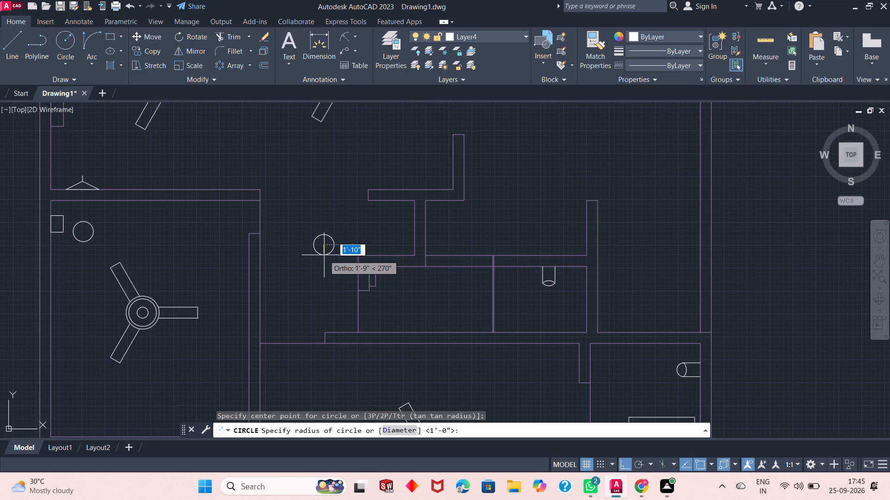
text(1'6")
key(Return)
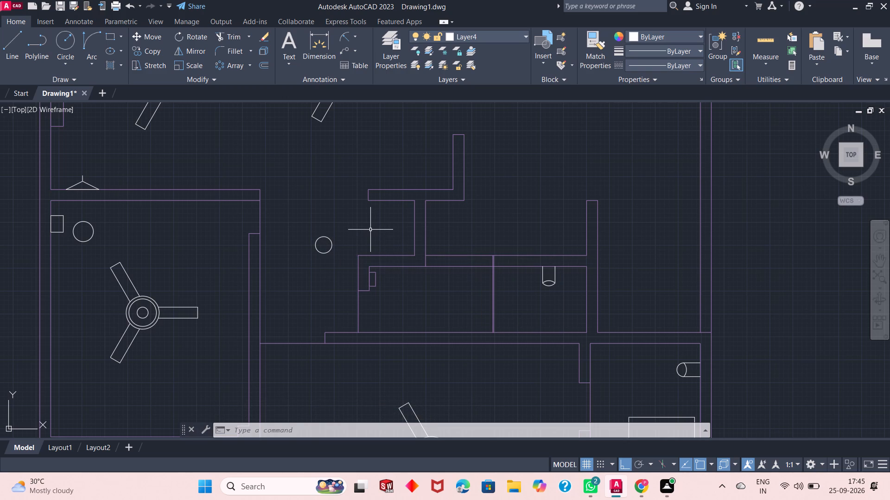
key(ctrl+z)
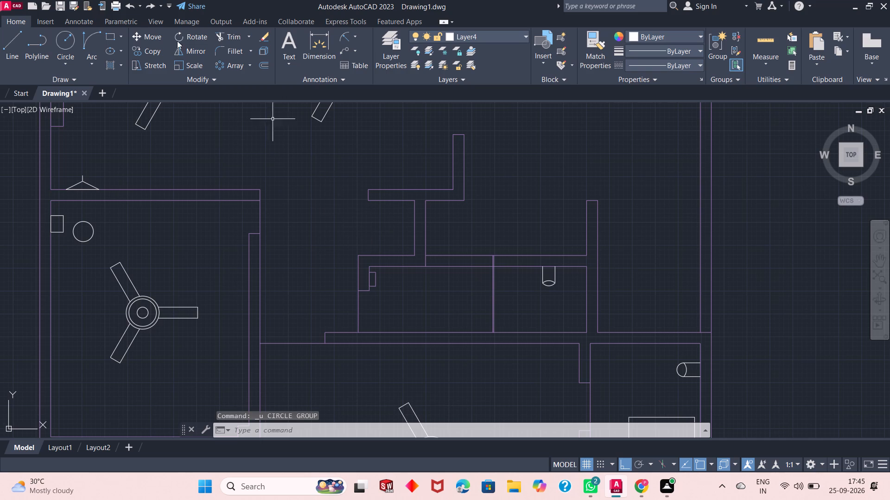
Draw a circle of radius 1'6" in the passage just west of the small compartments' northwest corner.
click(64, 37)
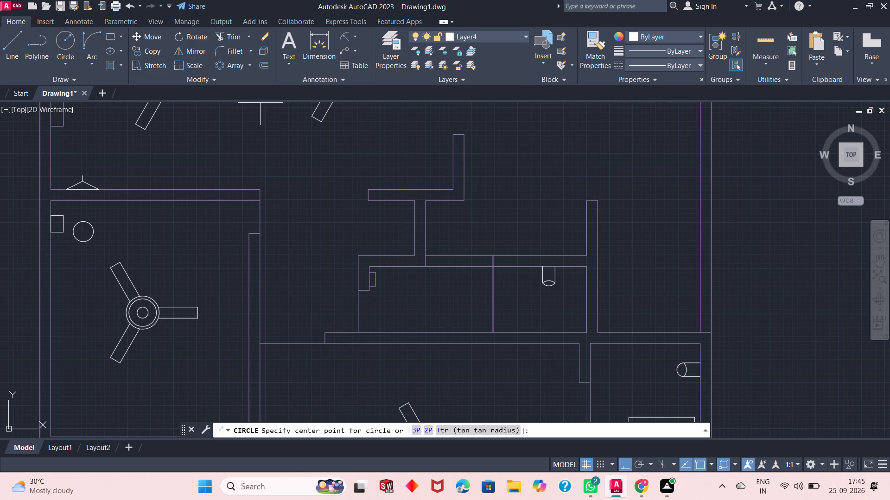
click(312, 264)
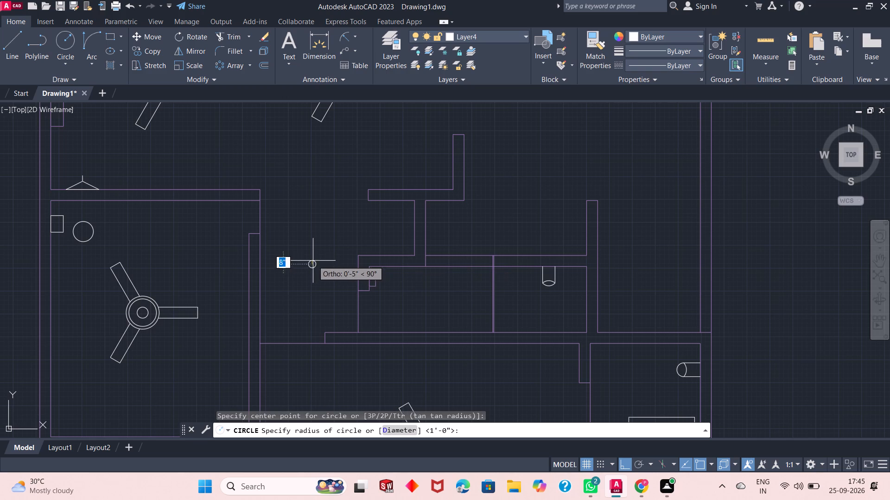
key(1)
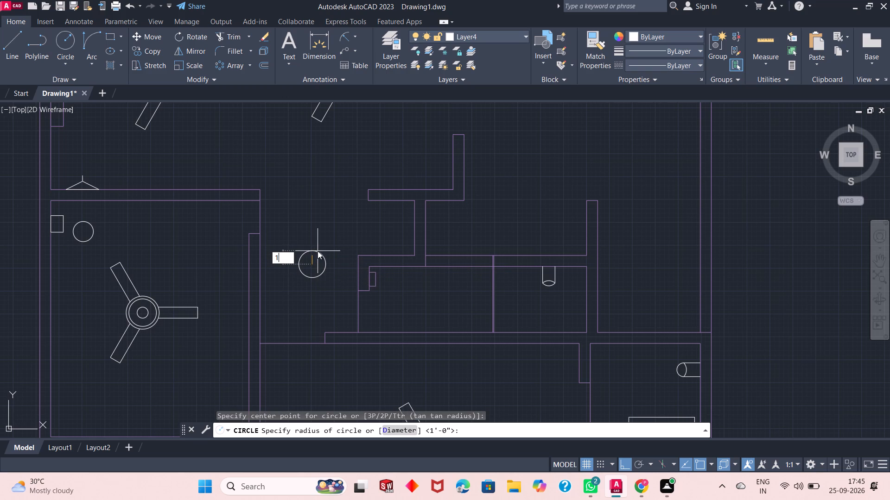
text('6)
key(shift+quotedbl)
key(Return)
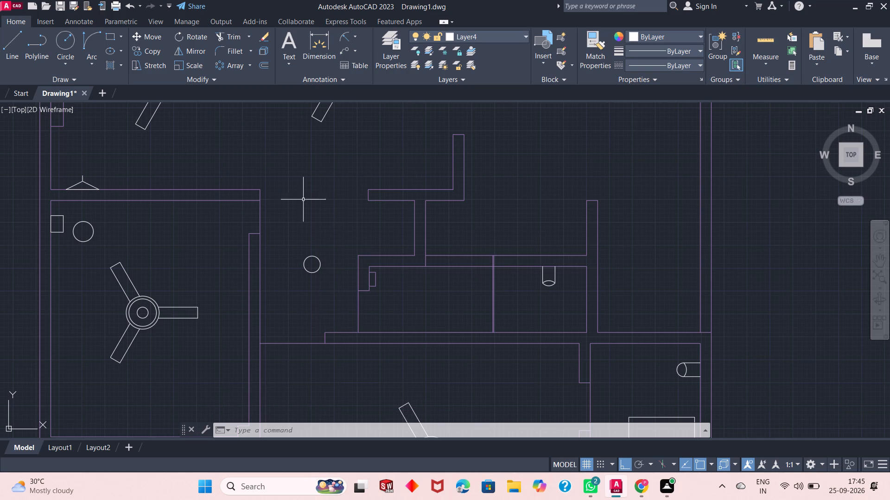
Draw a rectangle just over 7' long and about 3'-7" deep in the inner southwest corner of the west fan room.
scroll(442, 263, down, 1)
scroll(442, 263, up, 2)
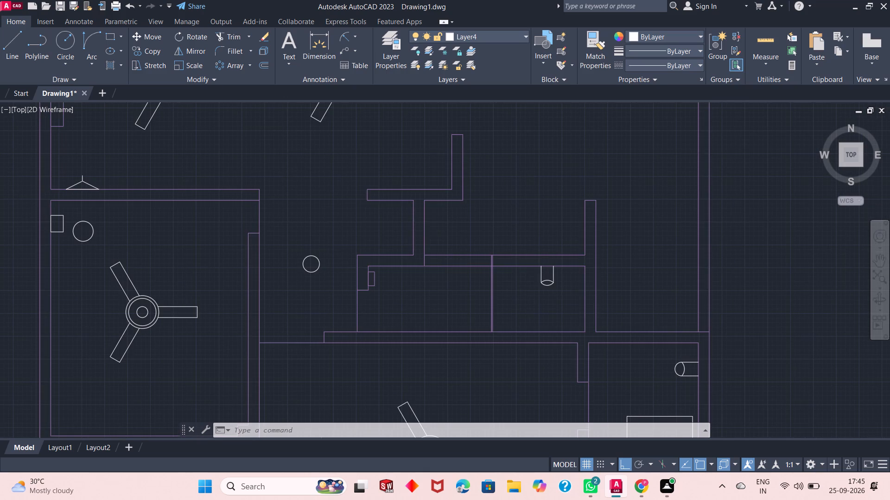
scroll(426, 264, up, 1)
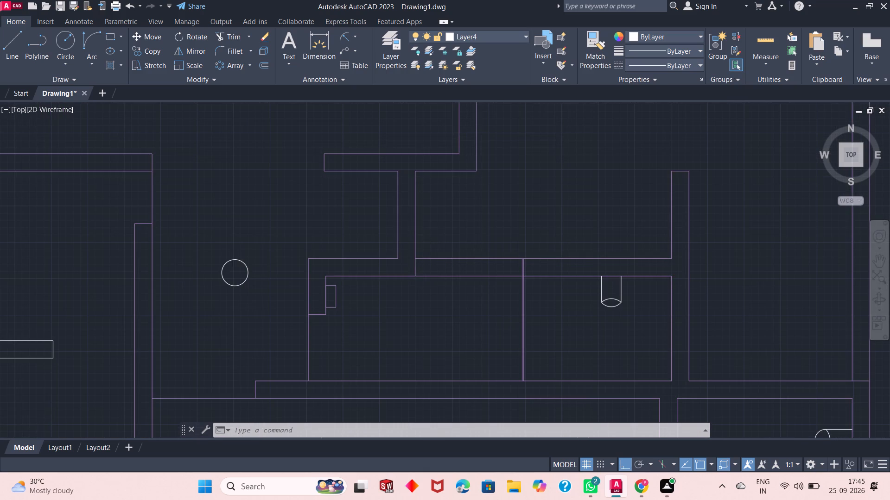
scroll(424, 255, down, 4)
scroll(378, 238, up, 1)
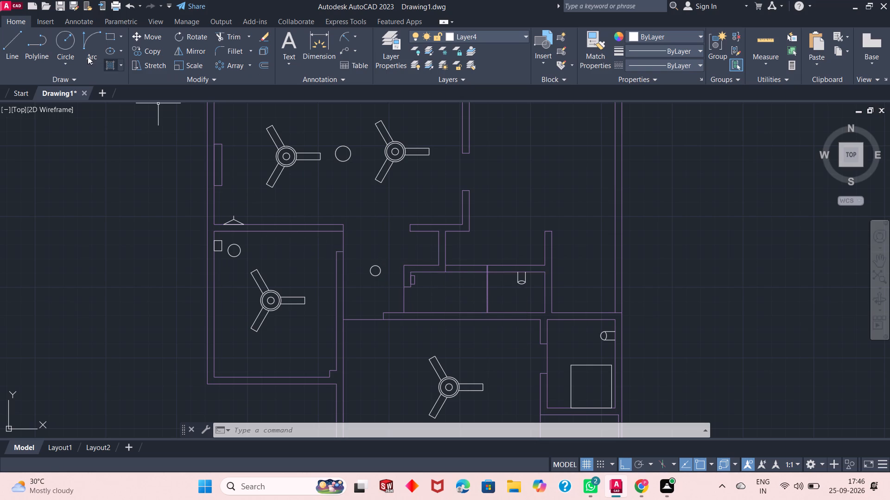
click(106, 36)
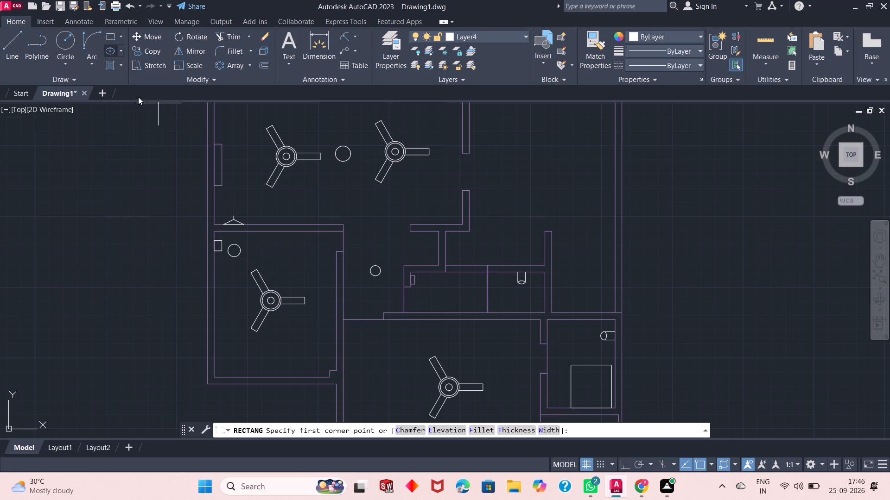
scroll(324, 226, down, 2)
scroll(284, 279, up, 3)
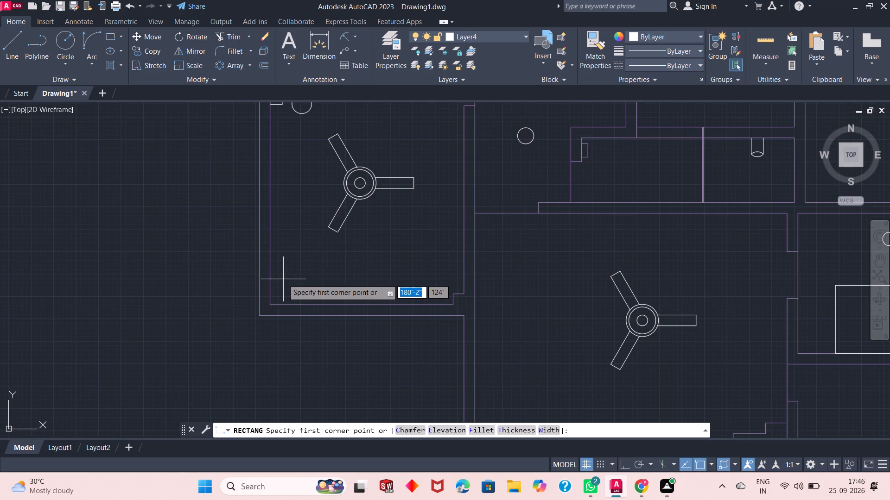
scroll(283, 279, up, 2)
click(248, 343)
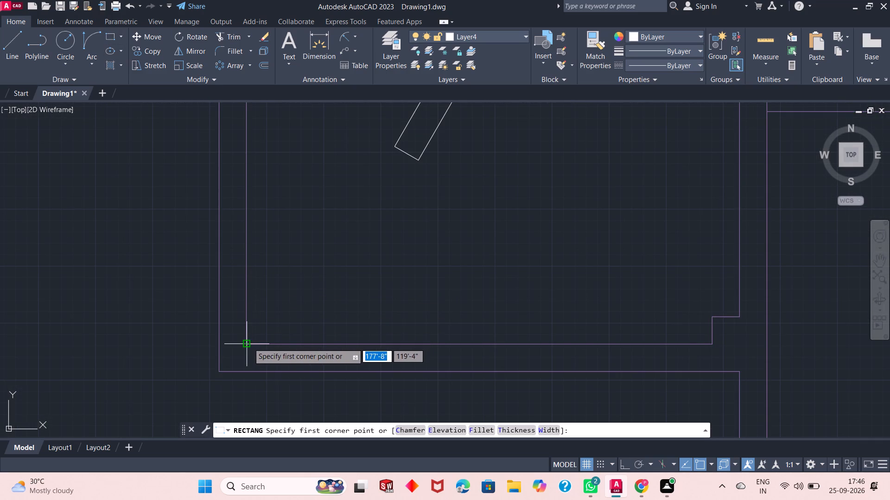
click(350, 294)
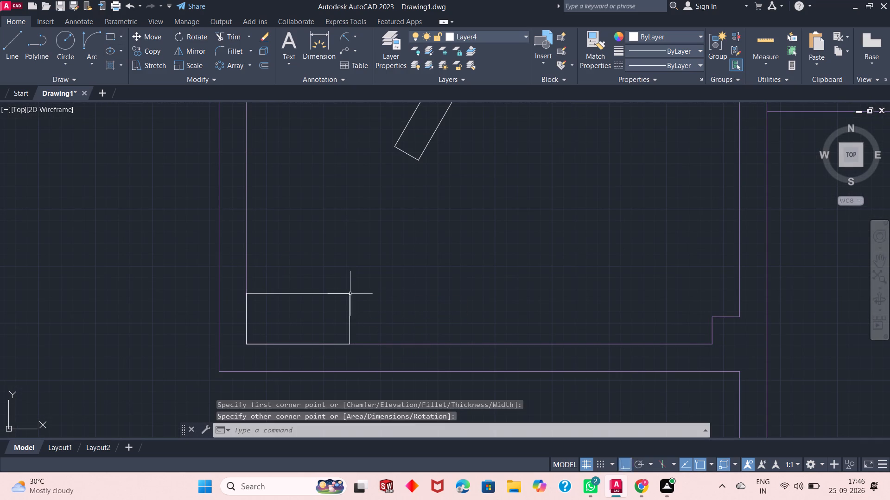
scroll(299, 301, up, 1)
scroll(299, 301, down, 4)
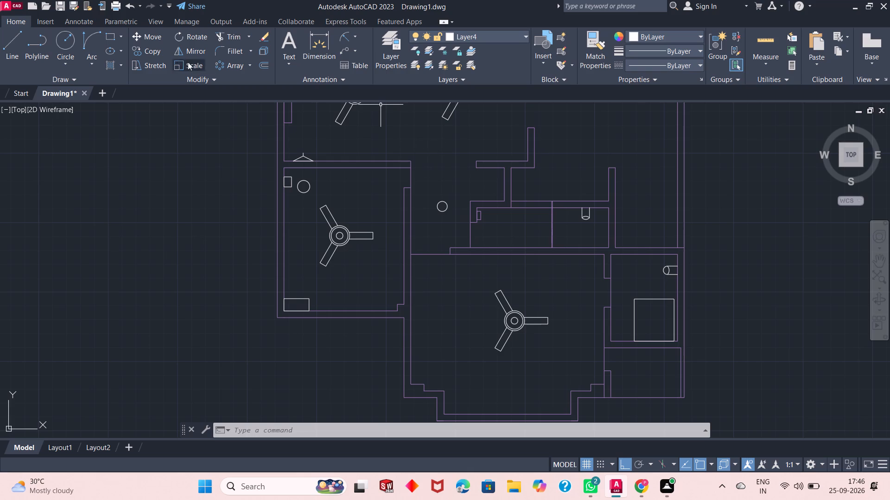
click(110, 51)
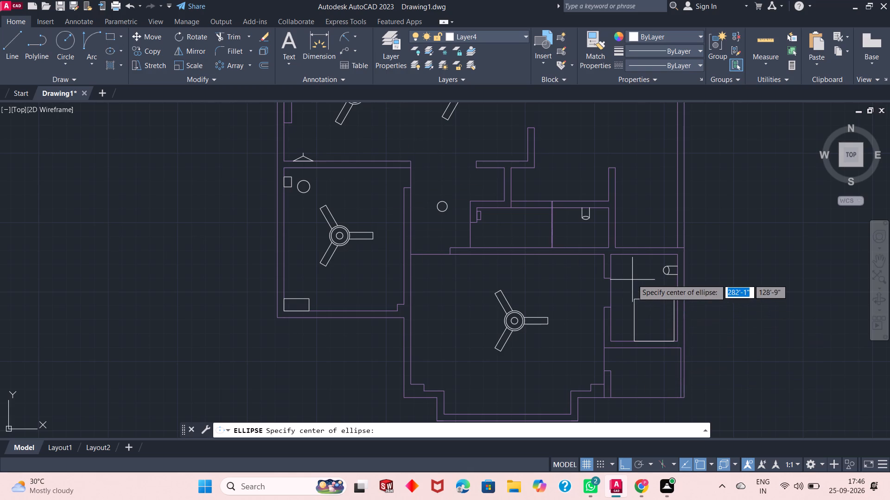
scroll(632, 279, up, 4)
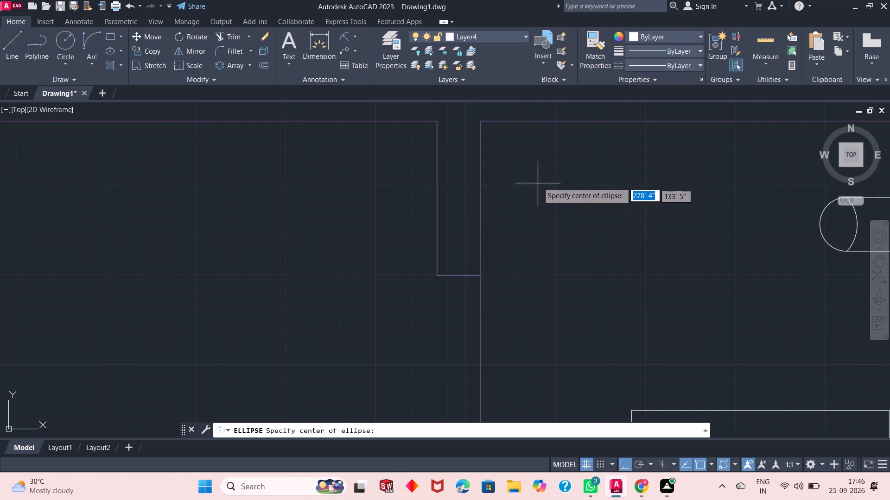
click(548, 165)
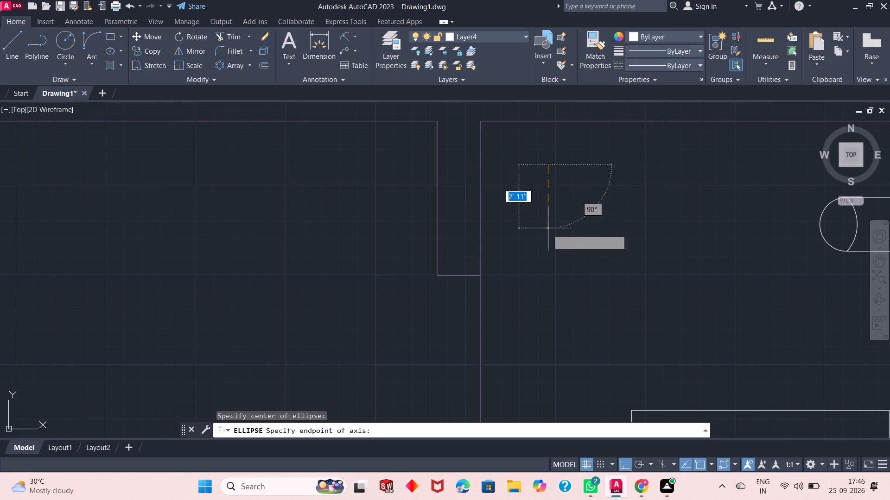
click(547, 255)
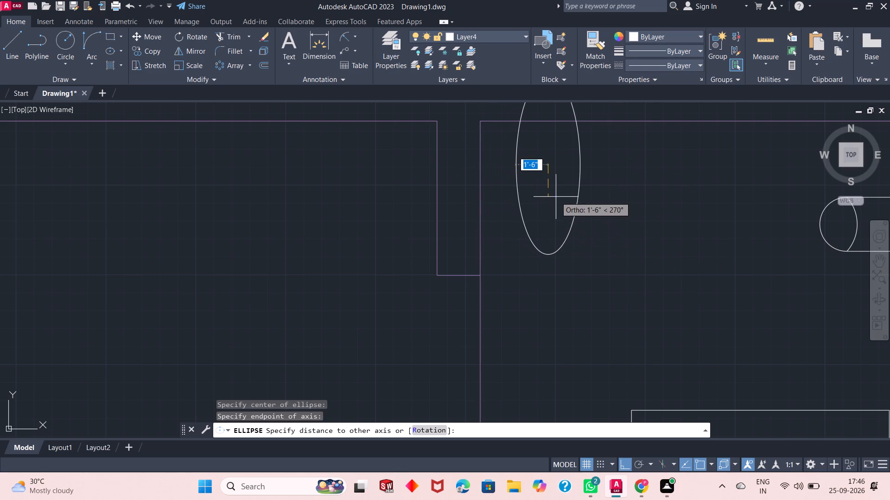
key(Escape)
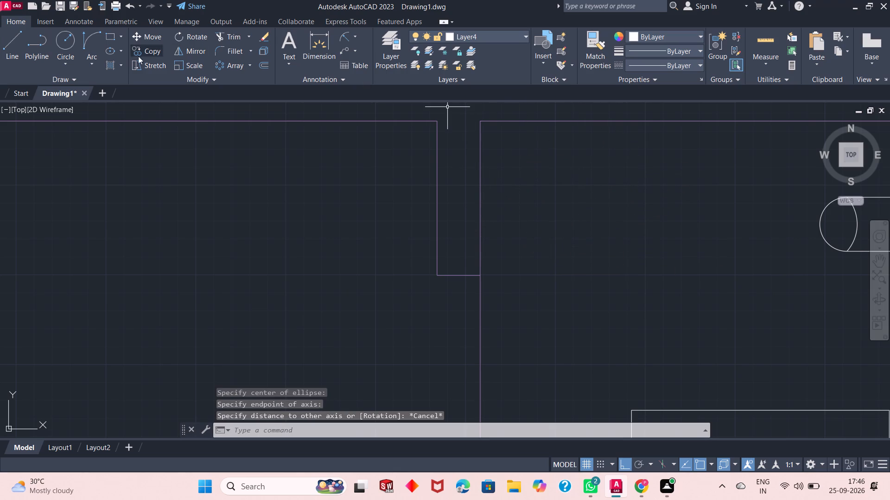
Draw a north-south ellipse with a short half-axis of about 1'-6" near the west wall of the small east room.
click(113, 50)
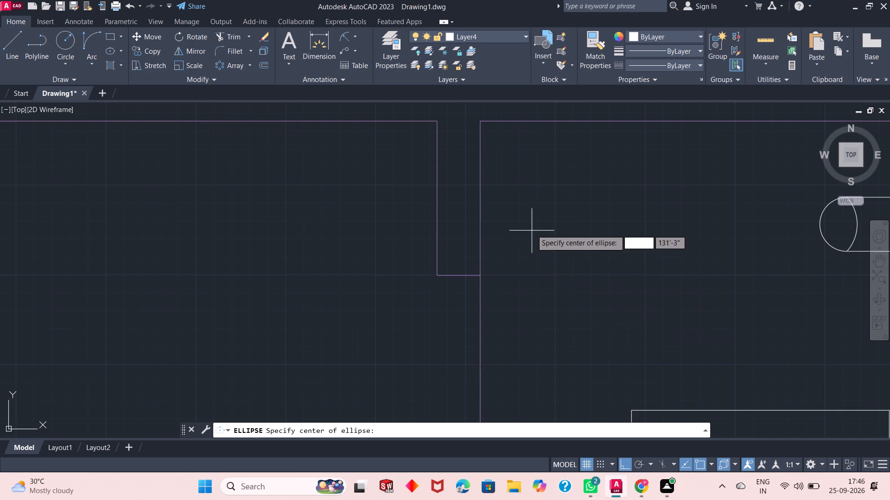
click(530, 206)
click(530, 265)
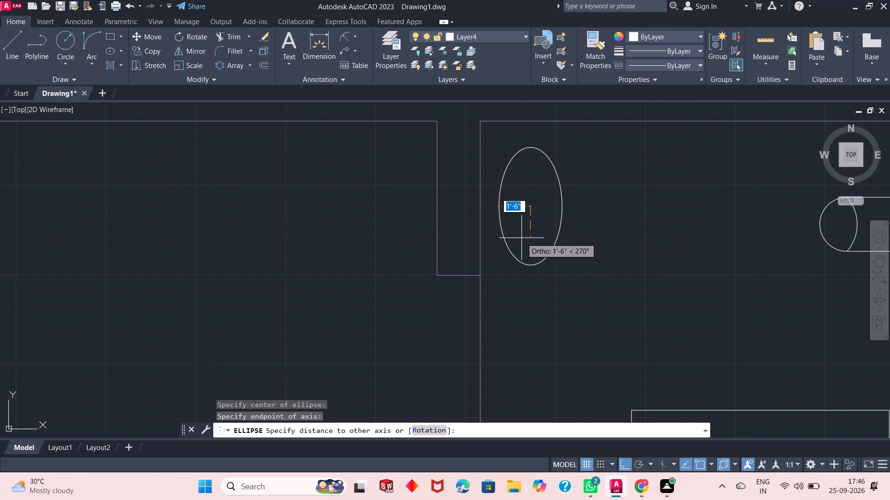
click(521, 238)
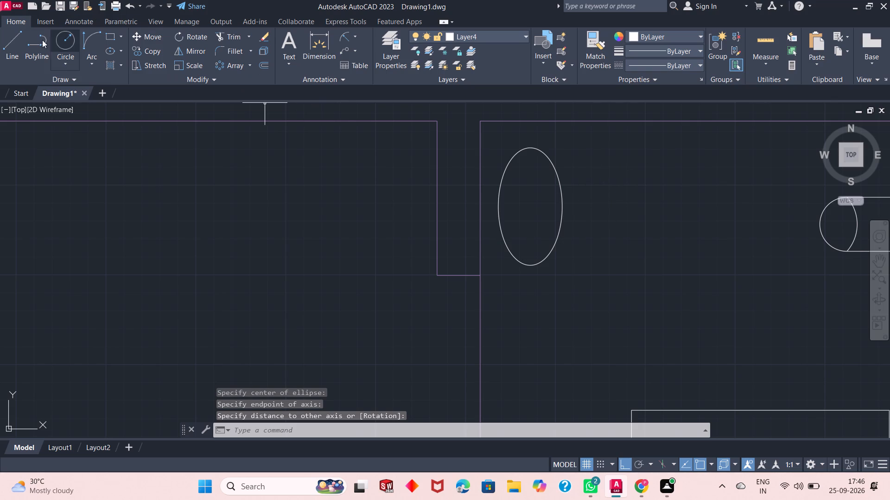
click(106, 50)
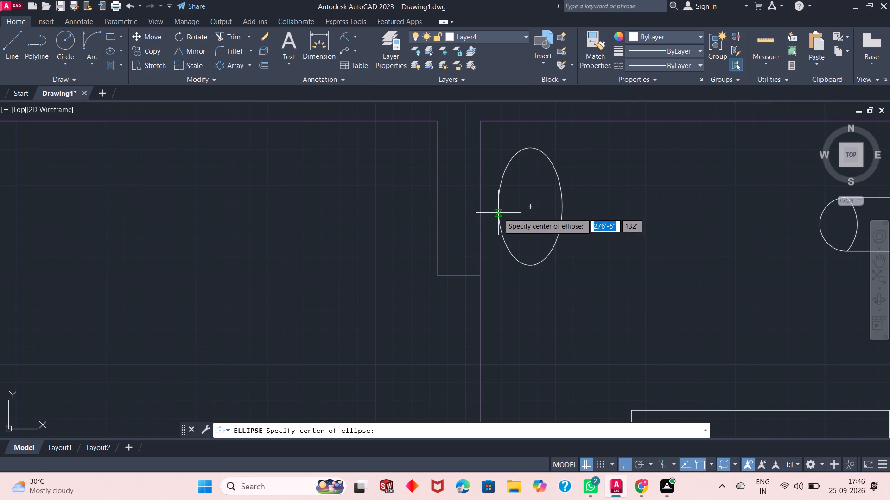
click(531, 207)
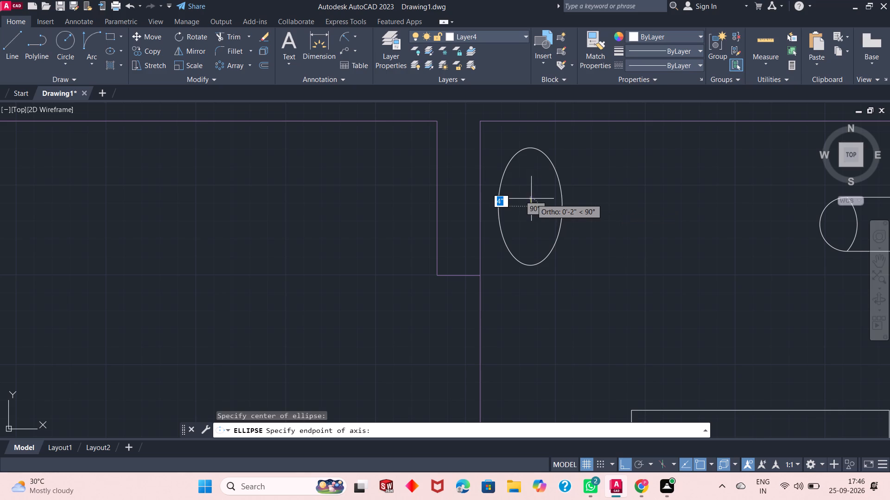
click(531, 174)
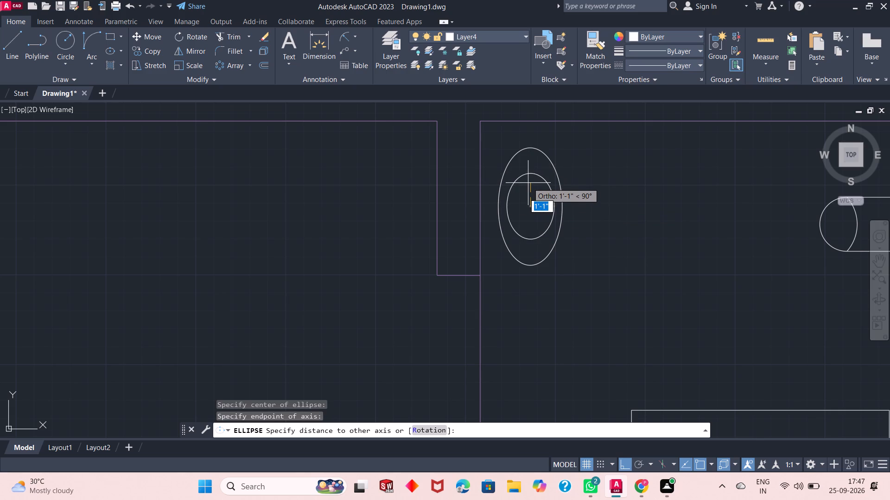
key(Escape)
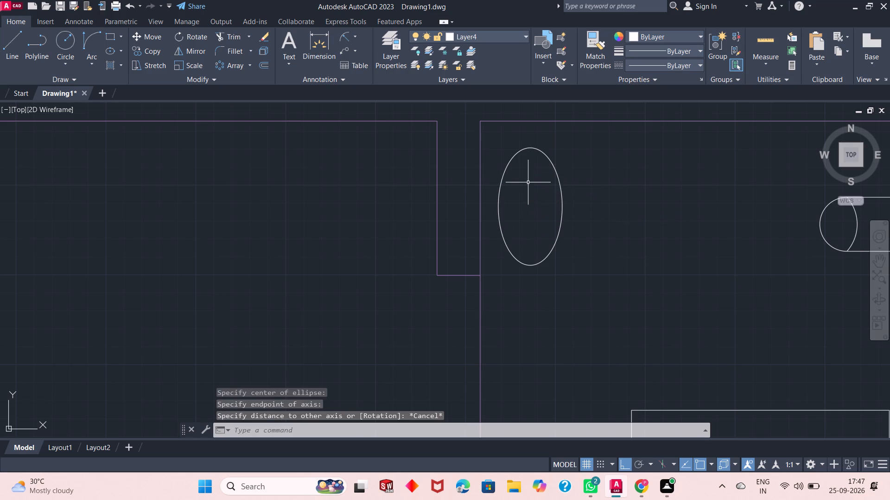
Draw a smaller concentric ellipse inside it, elongated north-south, with a short half-axis of about 1'-0".
click(113, 51)
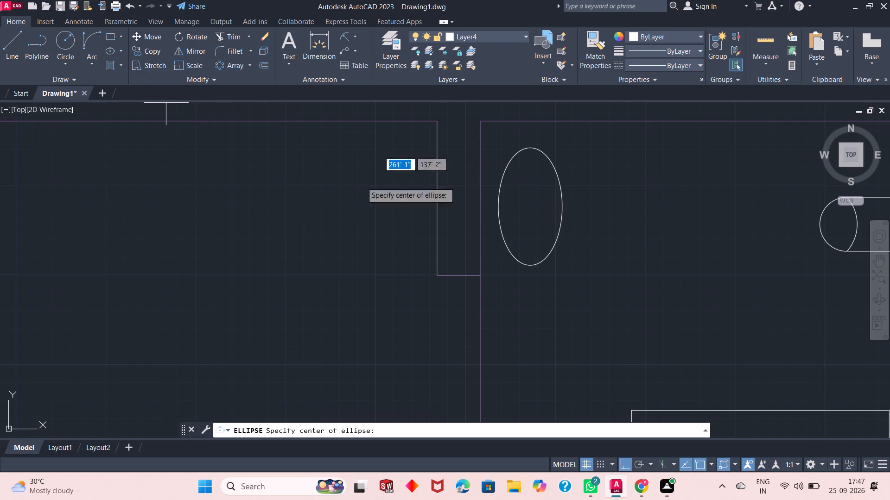
click(530, 207)
click(528, 244)
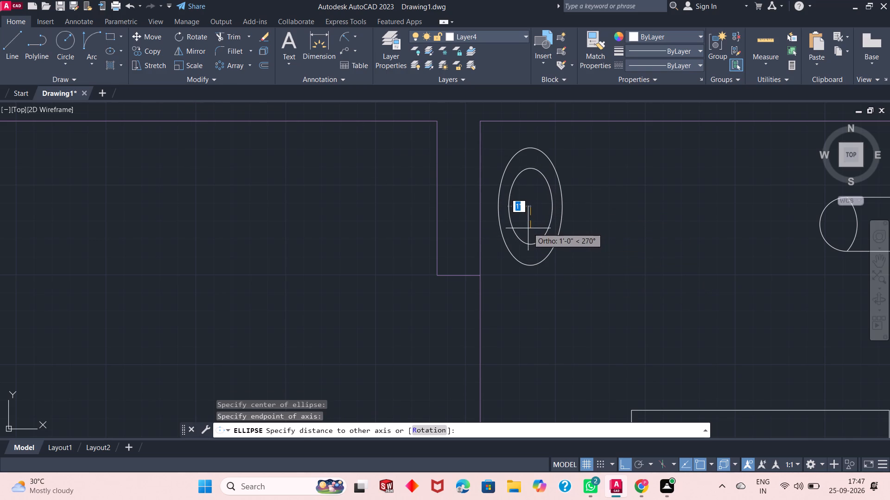
click(528, 228)
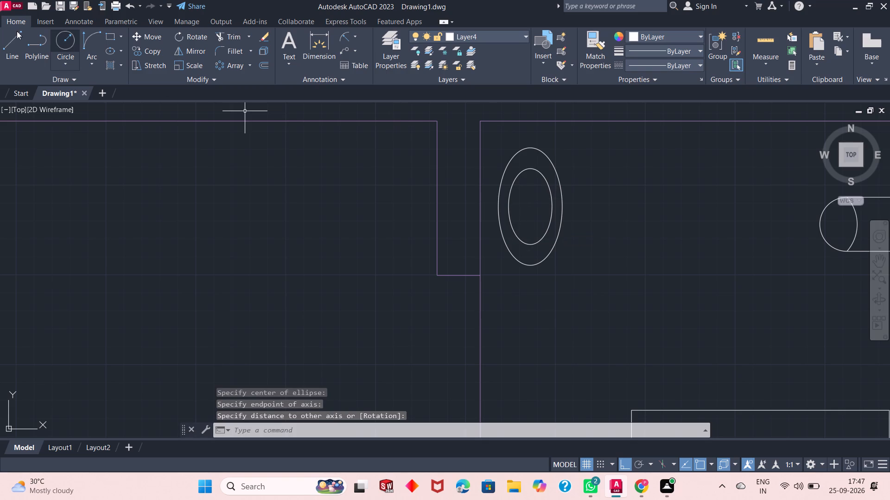
Draw lines from the outer ellipse's north and south ends to the small east room's west wall, joined along the wall.
click(14, 37)
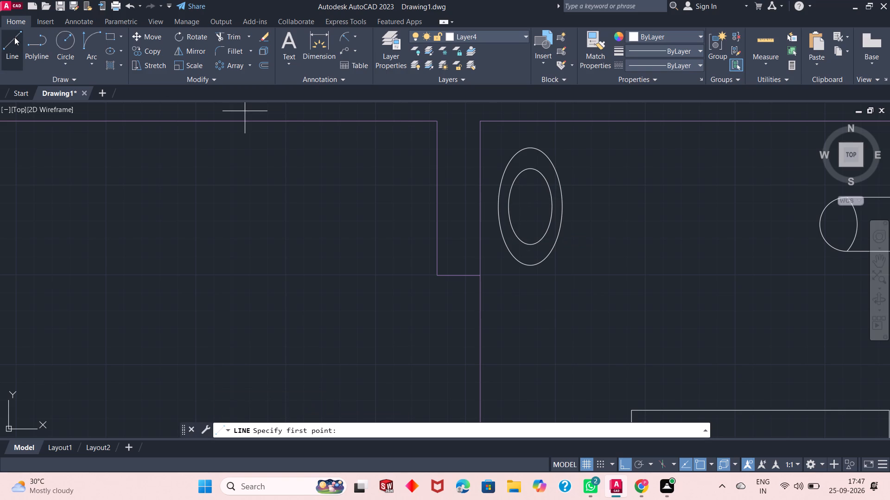
click(534, 146)
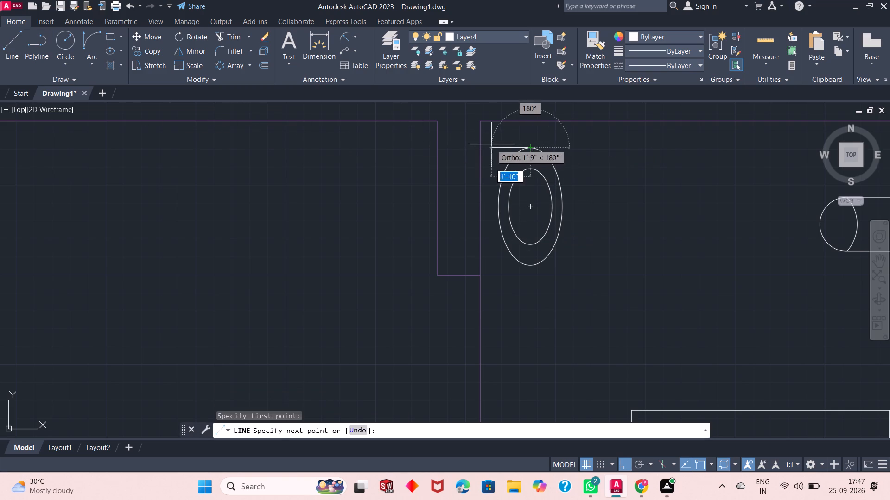
click(482, 144)
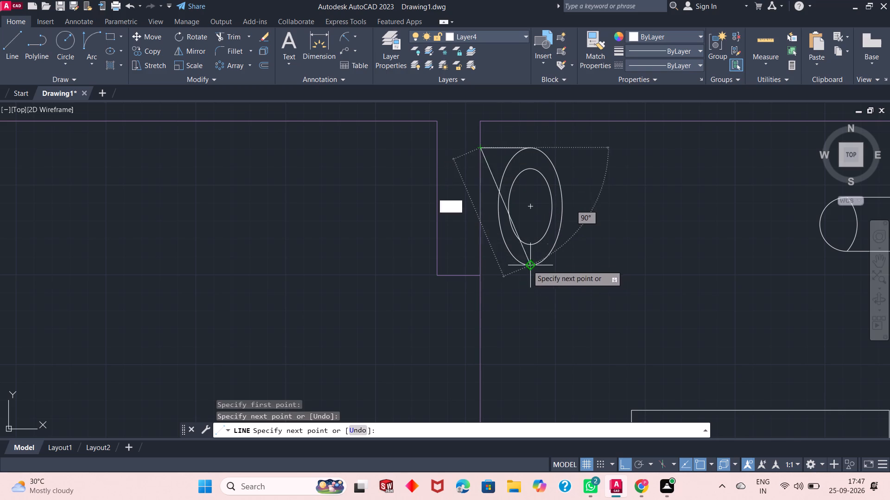
click(480, 265)
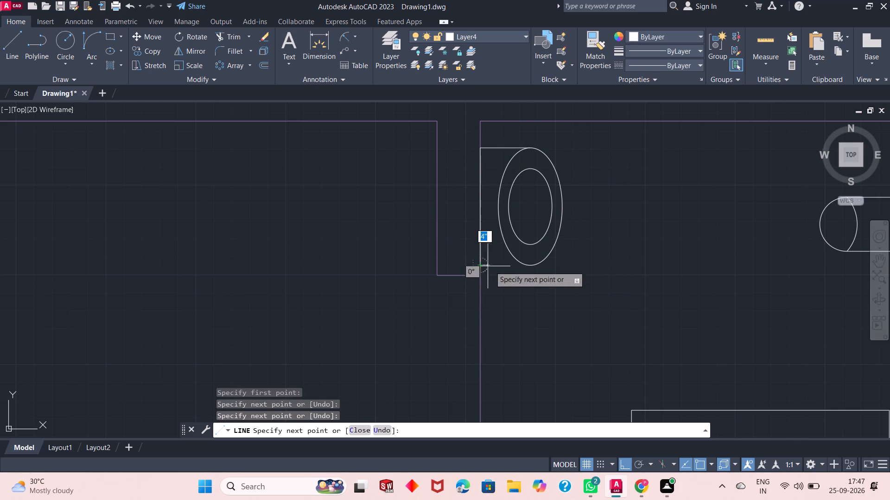
click(529, 269)
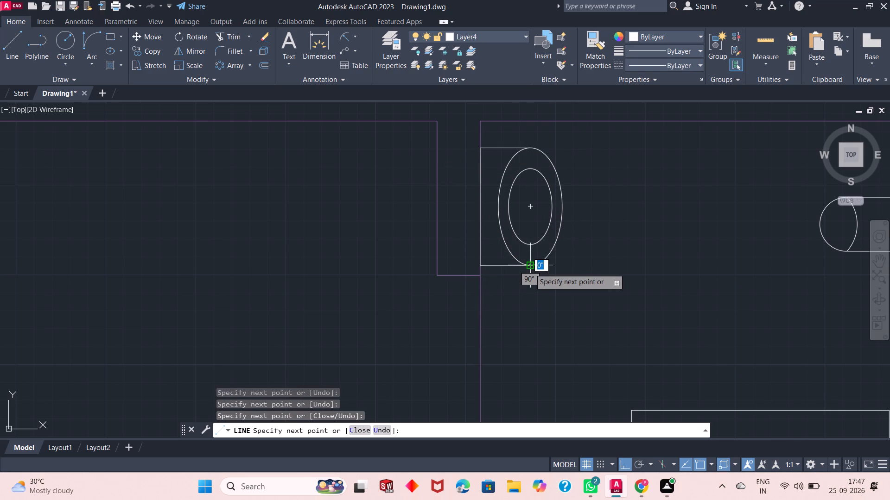
key(Escape)
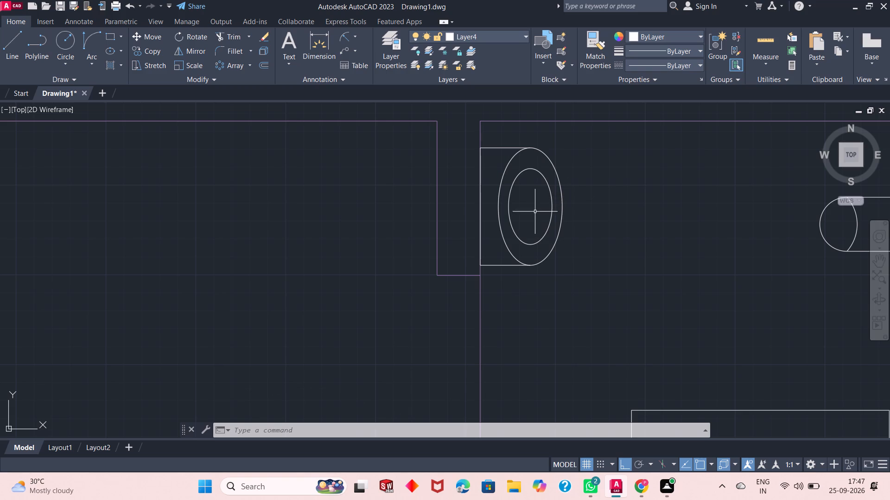
On Layer3, draw a narrow north-south rectangle about 2' wide against the inner east wall of the two-fan room, just north of its opening.
scroll(524, 213, down, 4)
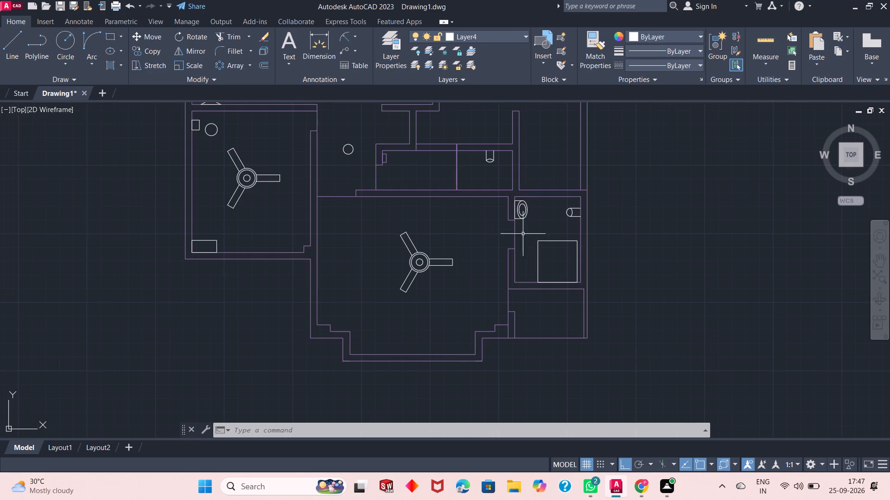
scroll(468, 241, up, 1)
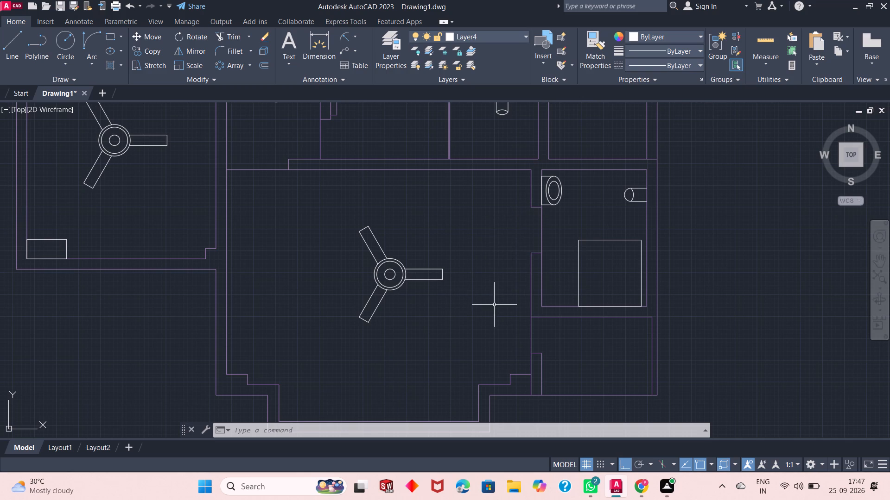
scroll(499, 305, down, 2)
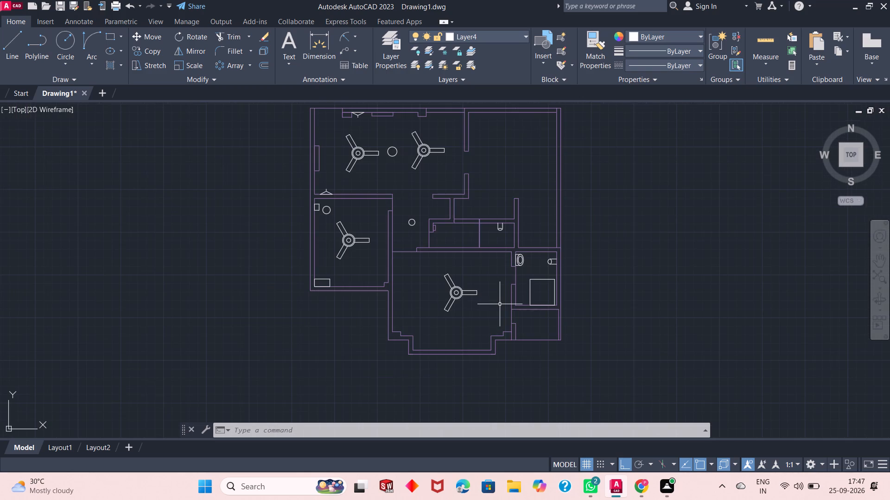
scroll(500, 302, down, 1)
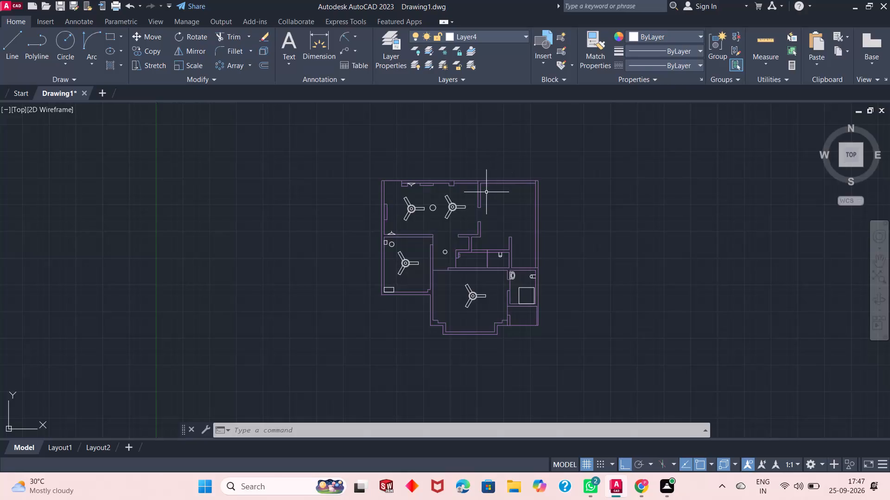
scroll(486, 193, up, 2)
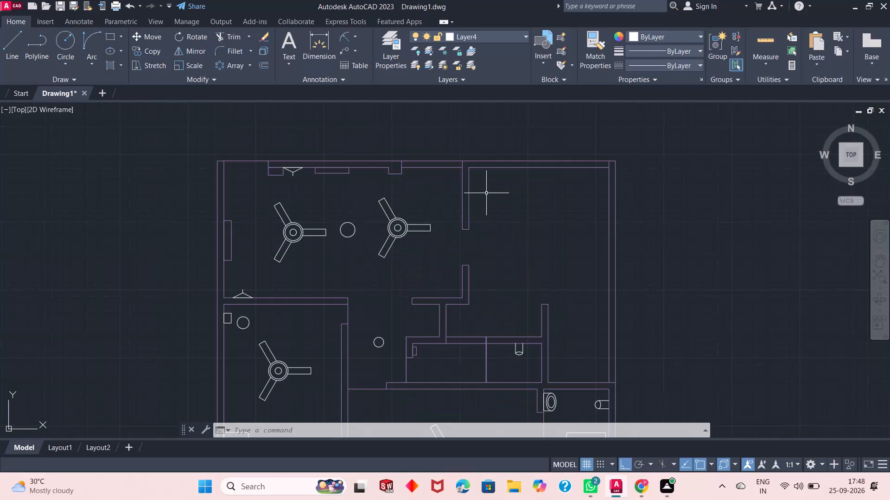
click(495, 33)
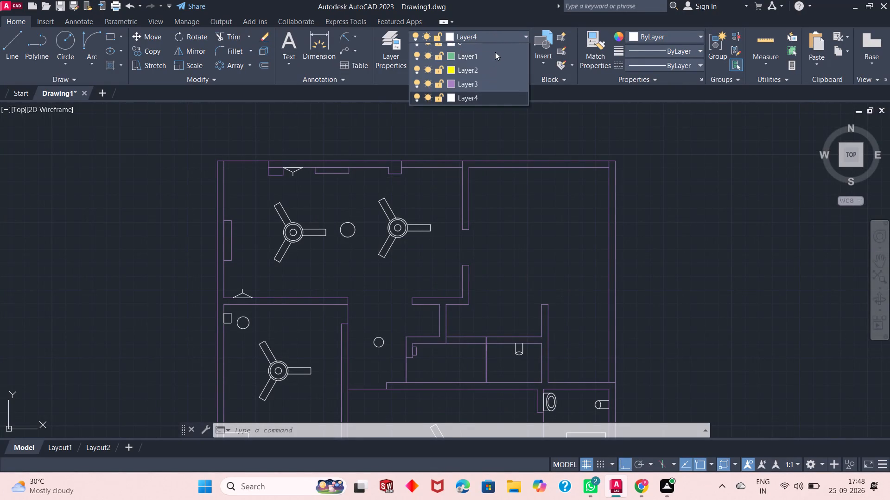
click(487, 90)
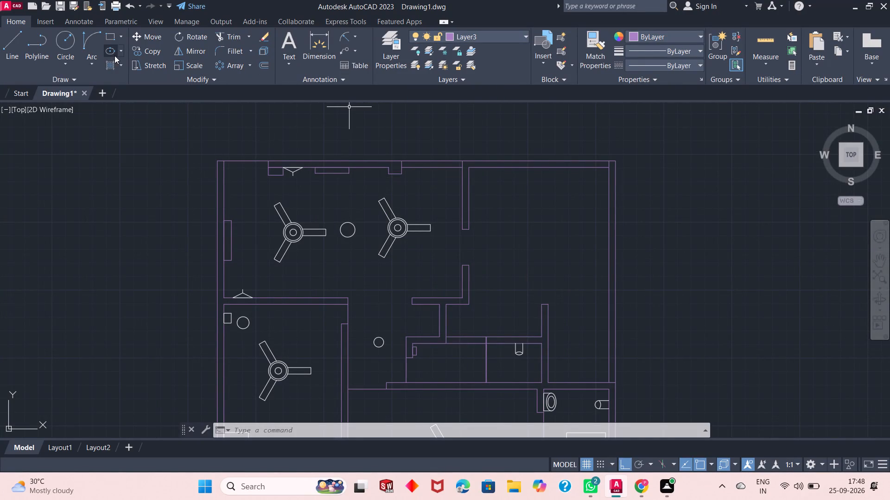
click(110, 33)
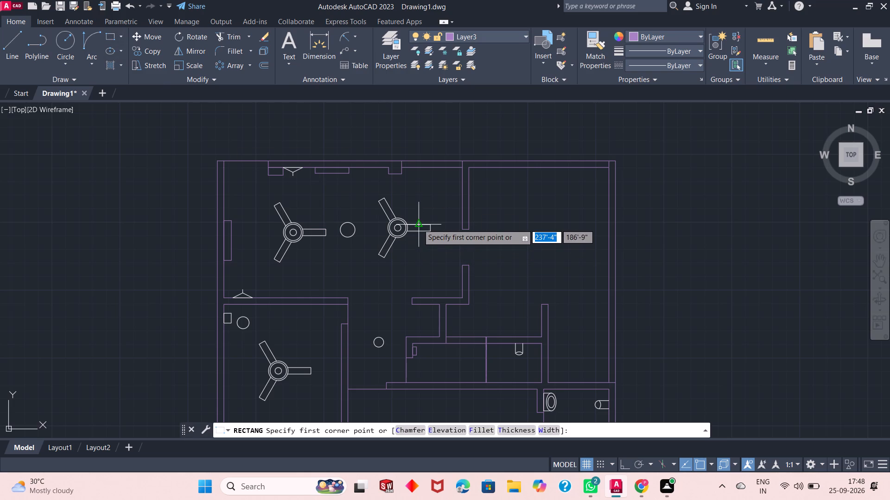
click(462, 223)
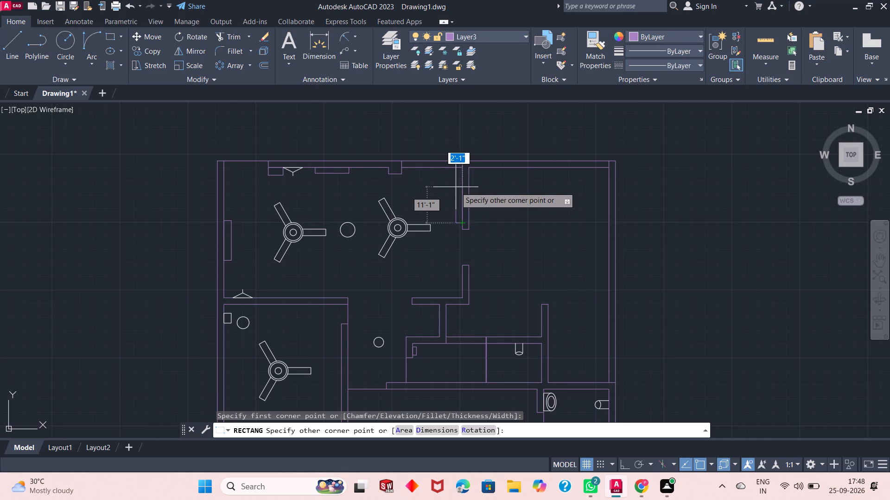
click(456, 191)
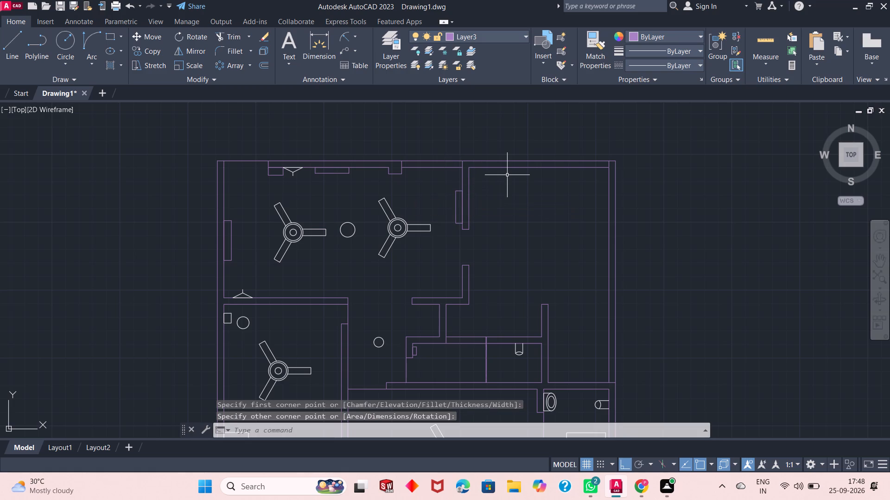
Examine the whole floor plan room by room, checking the placed fixtures and wall elements.
scroll(491, 186, down, 2)
scroll(491, 244, up, 1)
scroll(459, 223, up, 1)
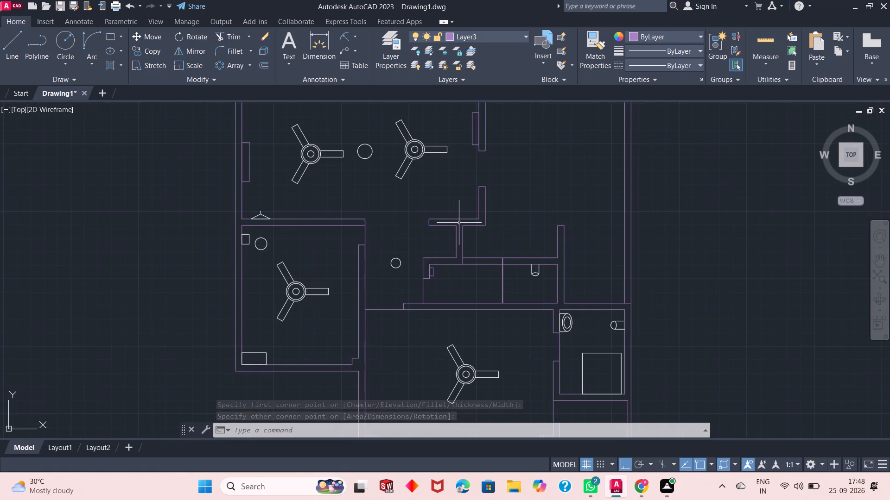
scroll(459, 223, down, 1)
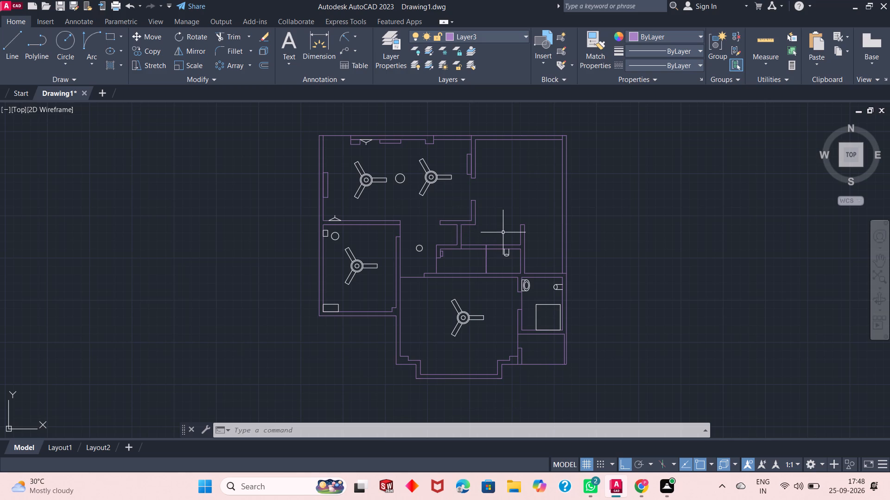
scroll(472, 220, up, 1)
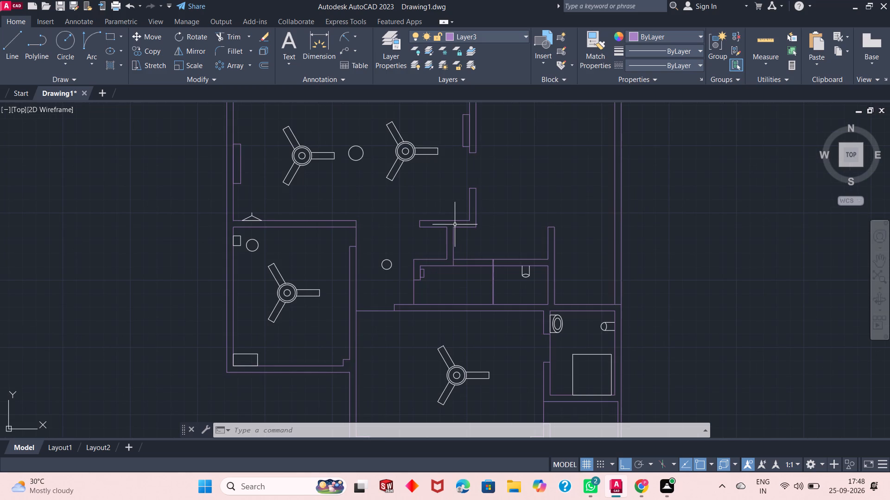
scroll(455, 224, down, 2)
scroll(455, 224, up, 2)
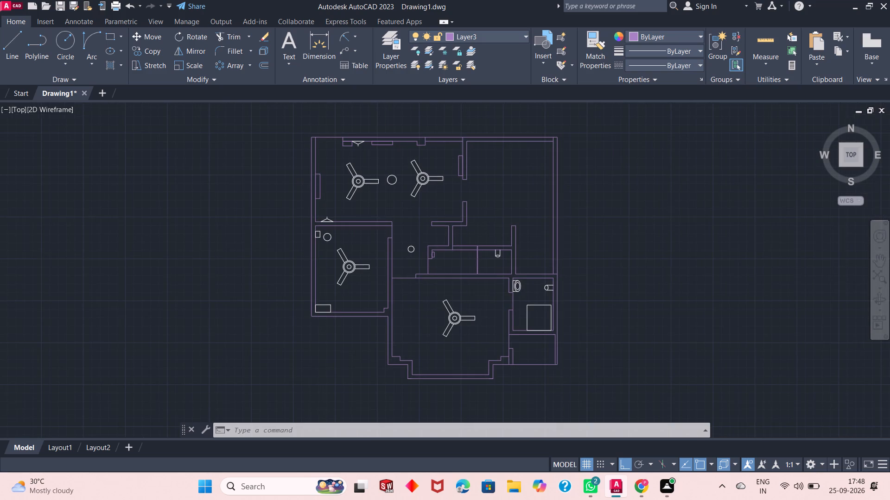
scroll(455, 223, up, 1)
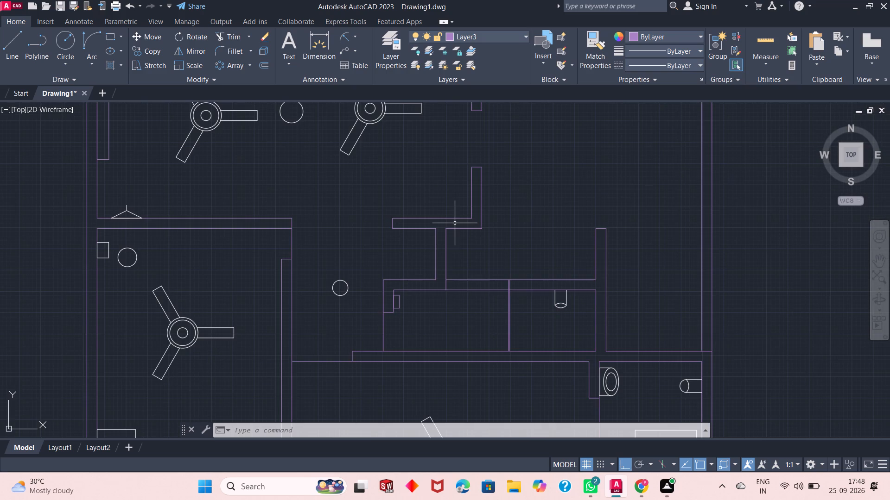
scroll(455, 223, down, 2)
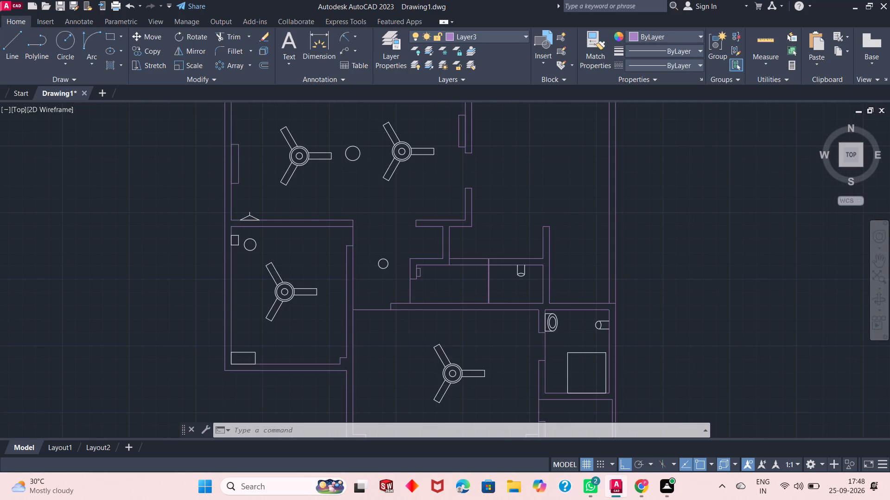
scroll(452, 221, down, 1)
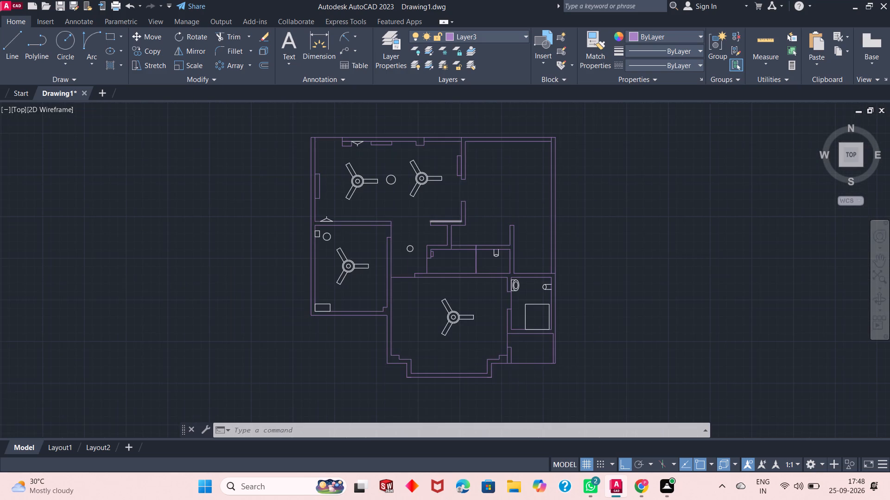
scroll(452, 221, up, 2)
scroll(452, 221, down, 1)
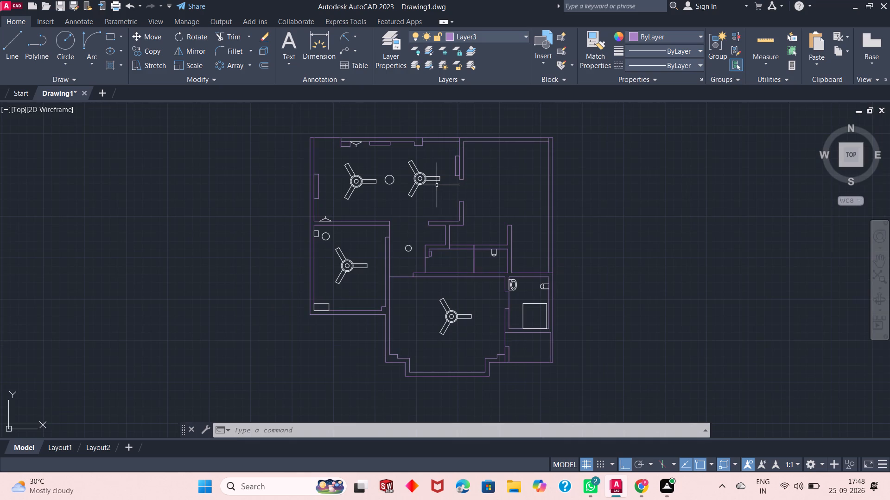
scroll(411, 197, down, 1)
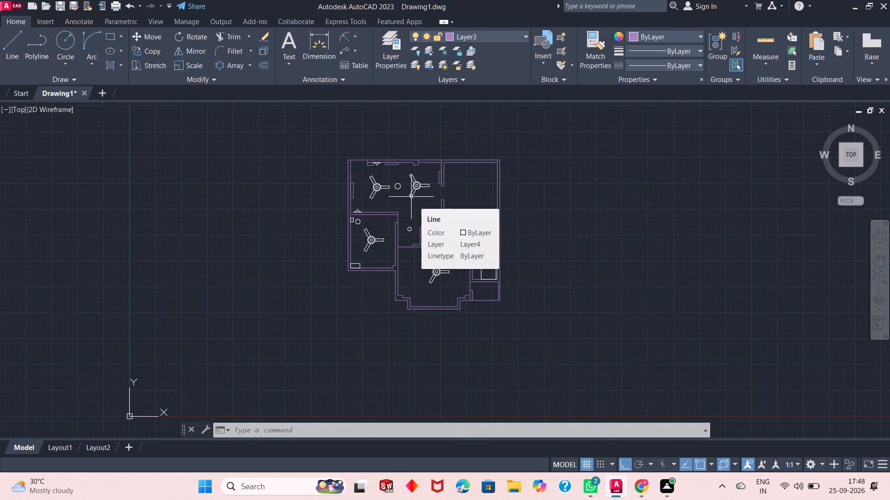
scroll(405, 196, up, 2)
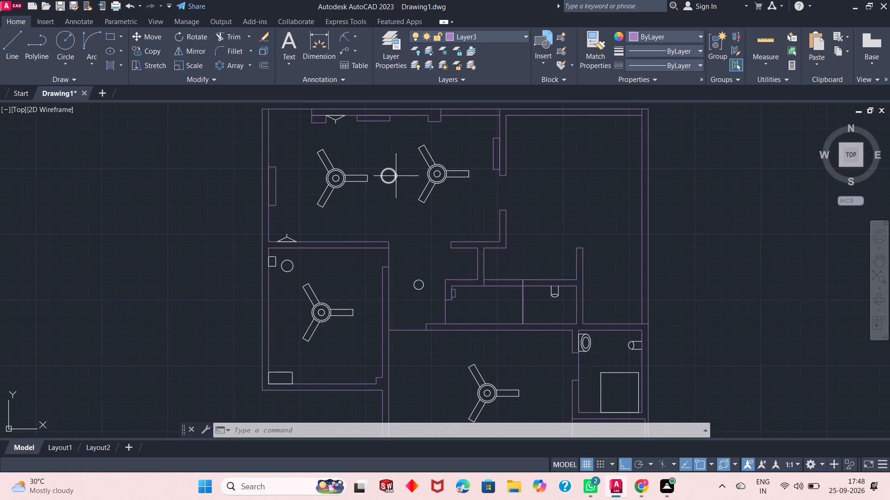
scroll(409, 184, down, 2)
scroll(409, 184, up, 3)
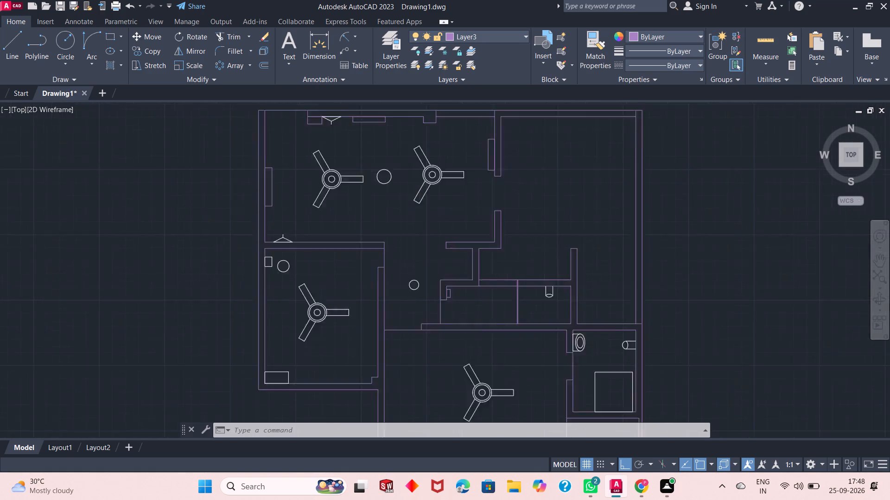
scroll(409, 184, up, 1)
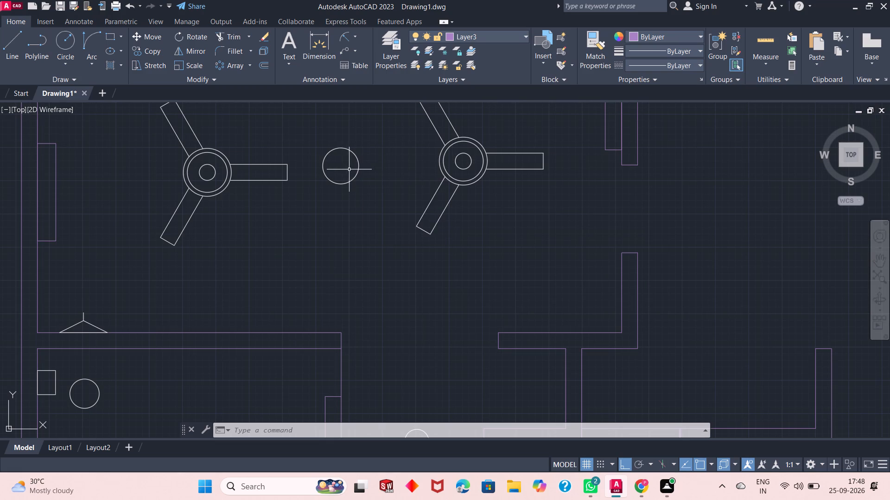
scroll(406, 179, down, 4)
scroll(460, 256, up, 1)
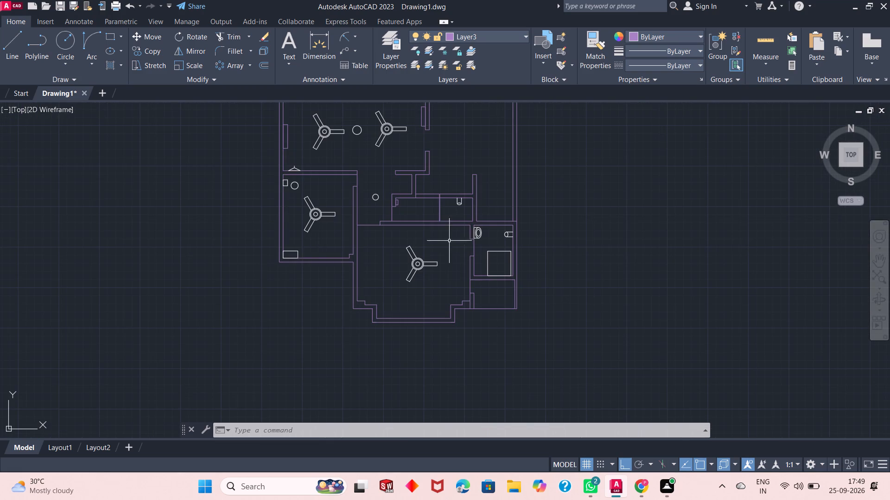
scroll(416, 202, up, 2)
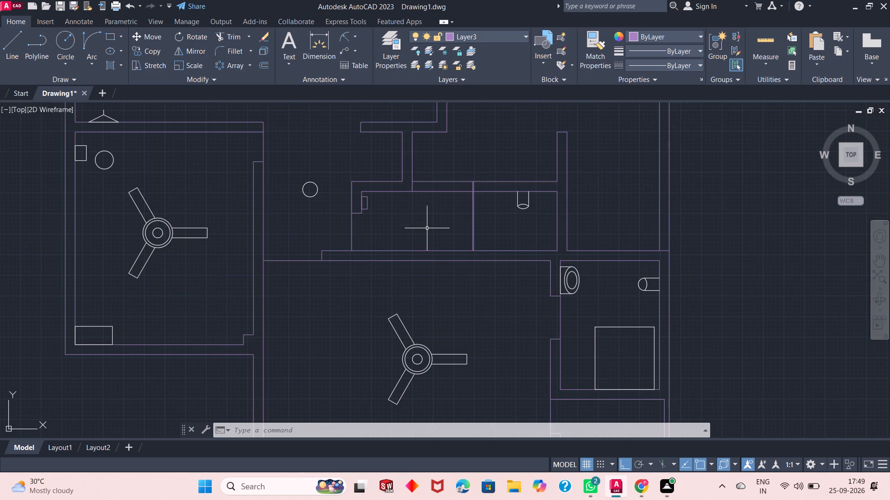
scroll(427, 228, up, 1)
scroll(430, 225, down, 2)
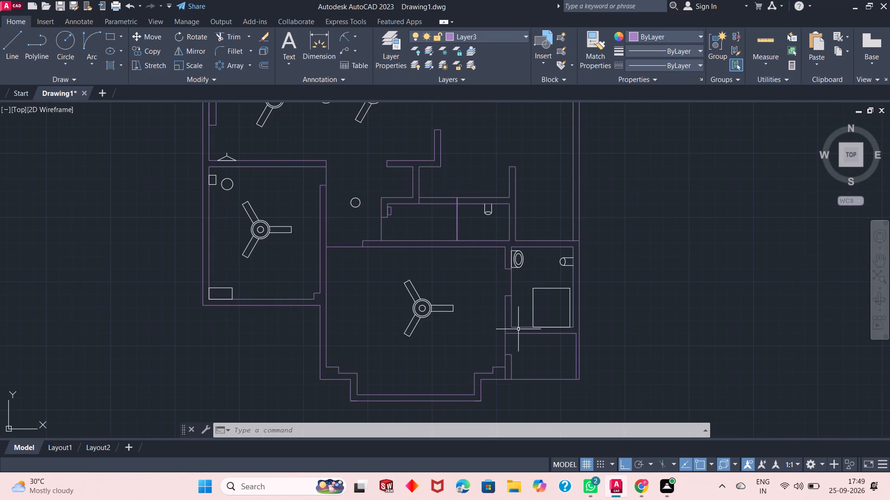
scroll(518, 329, up, 1)
scroll(520, 327, down, 2)
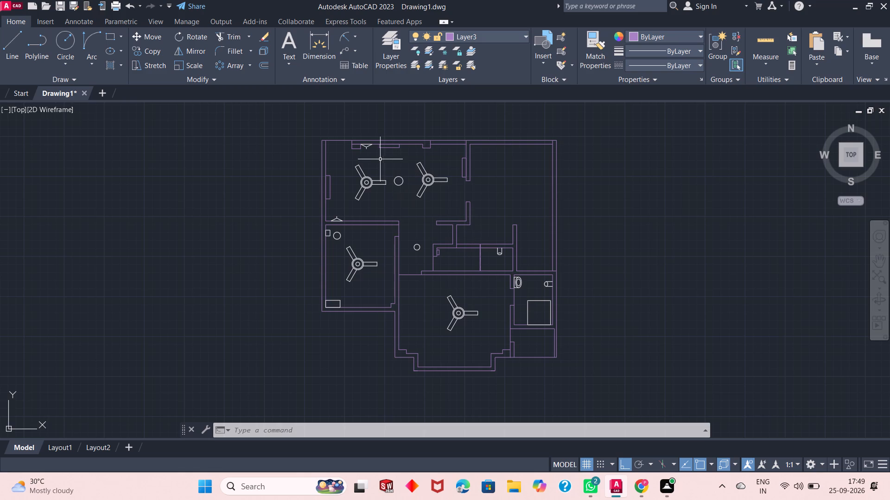
Make Layer1 the current layer.
click(497, 37)
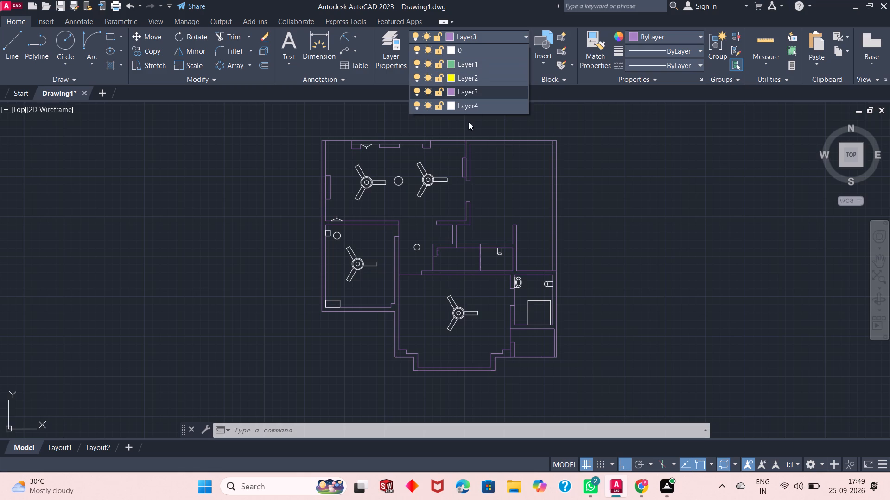
click(466, 79)
click(472, 33)
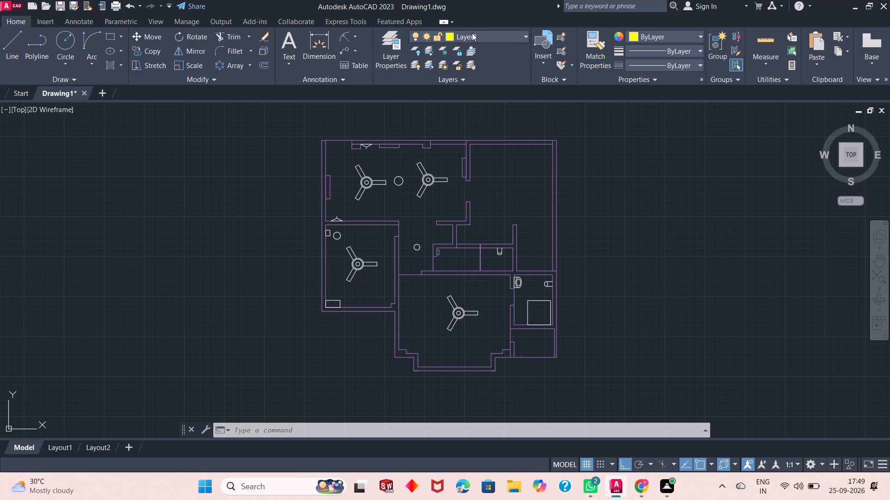
click(473, 61)
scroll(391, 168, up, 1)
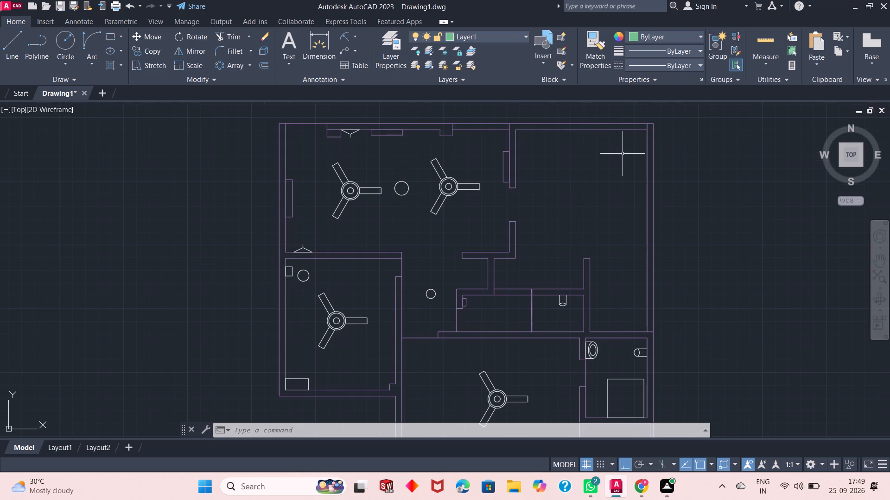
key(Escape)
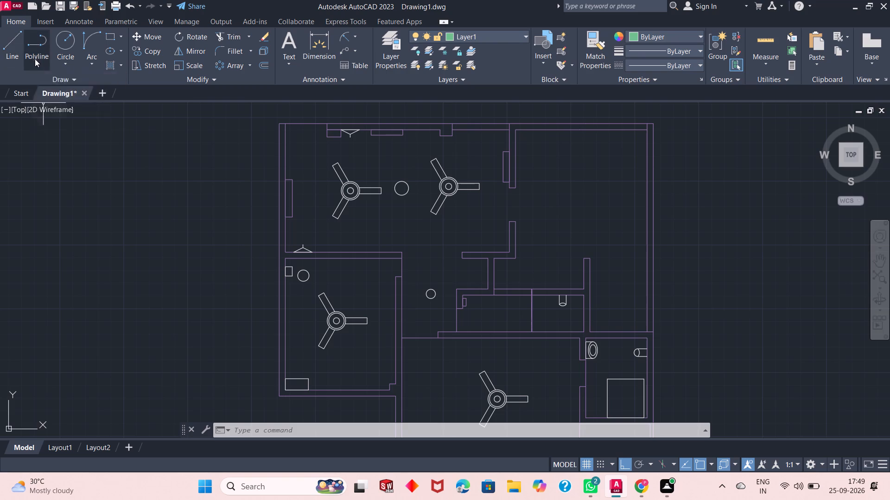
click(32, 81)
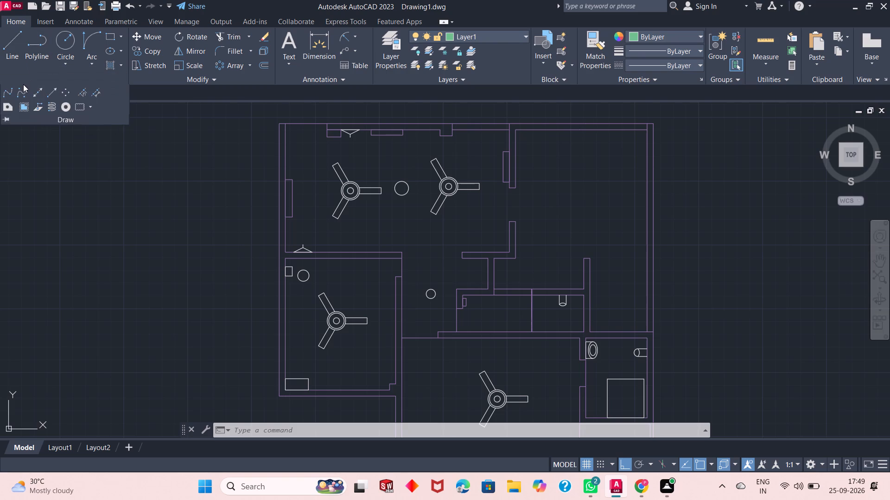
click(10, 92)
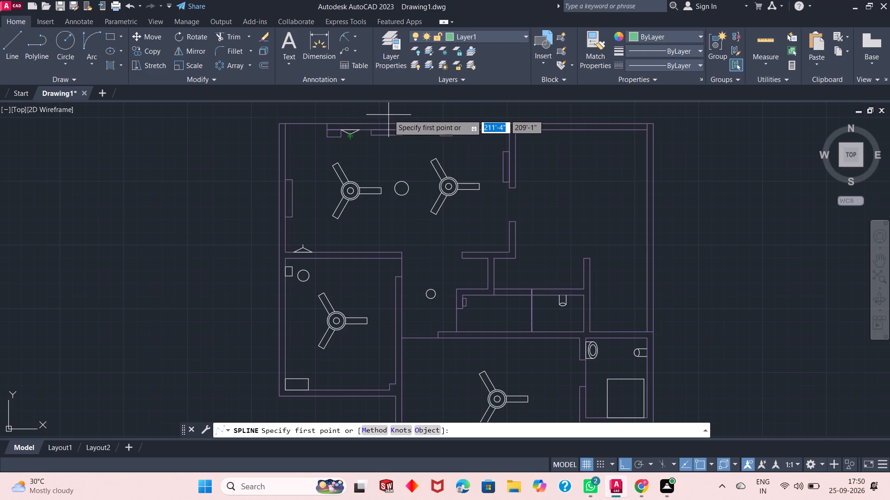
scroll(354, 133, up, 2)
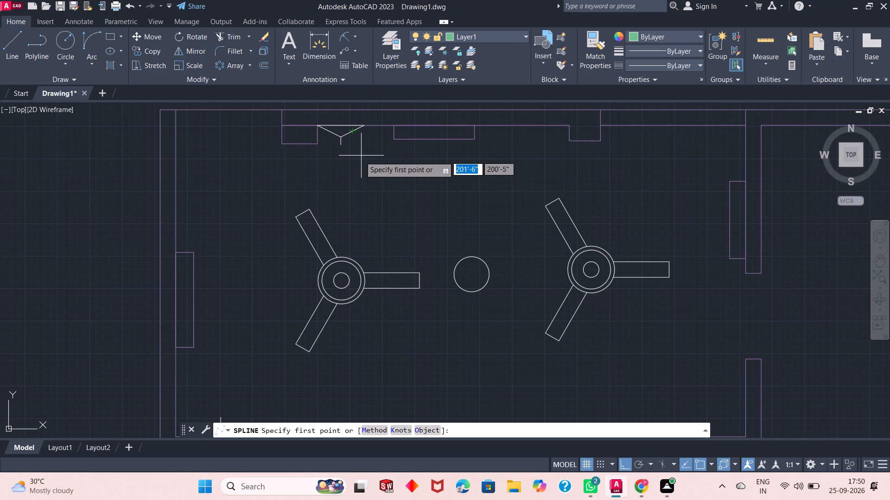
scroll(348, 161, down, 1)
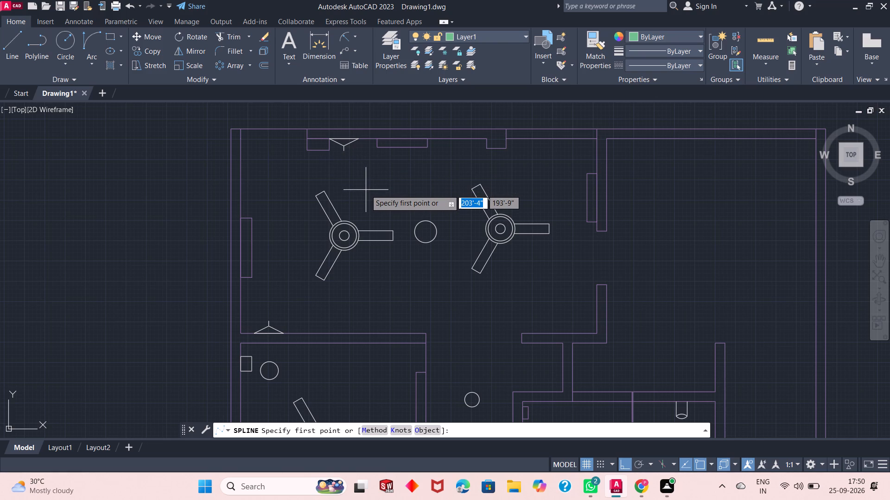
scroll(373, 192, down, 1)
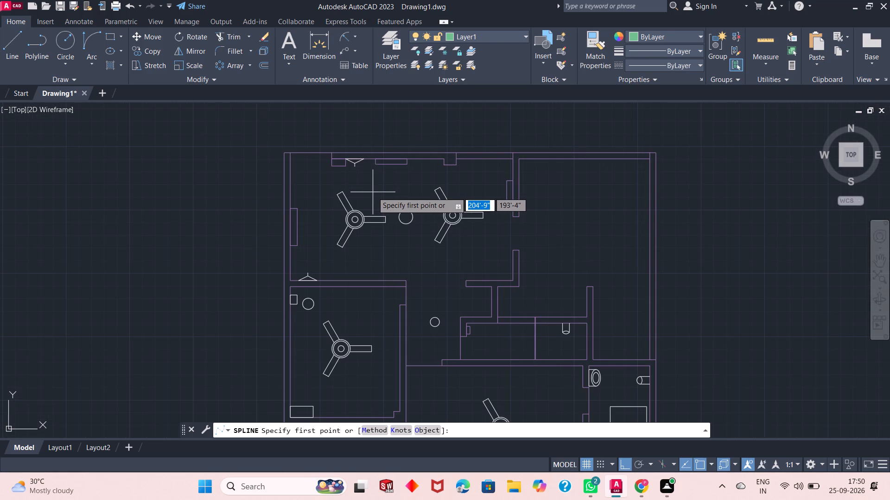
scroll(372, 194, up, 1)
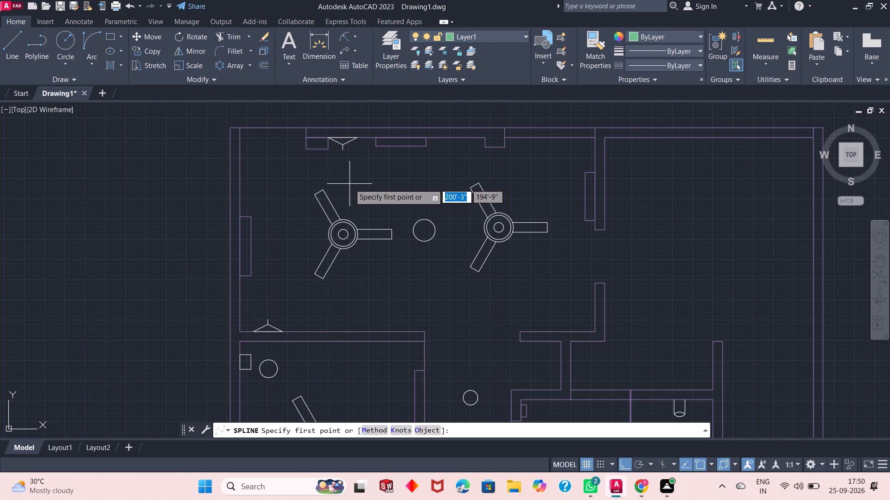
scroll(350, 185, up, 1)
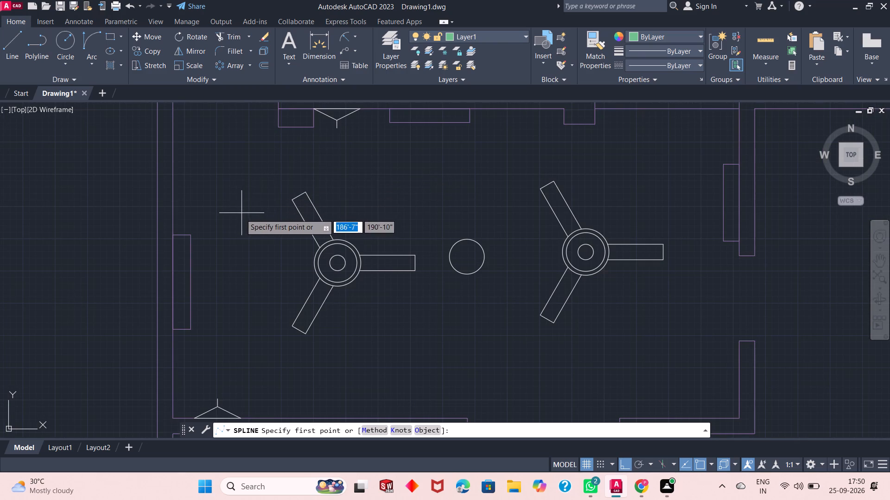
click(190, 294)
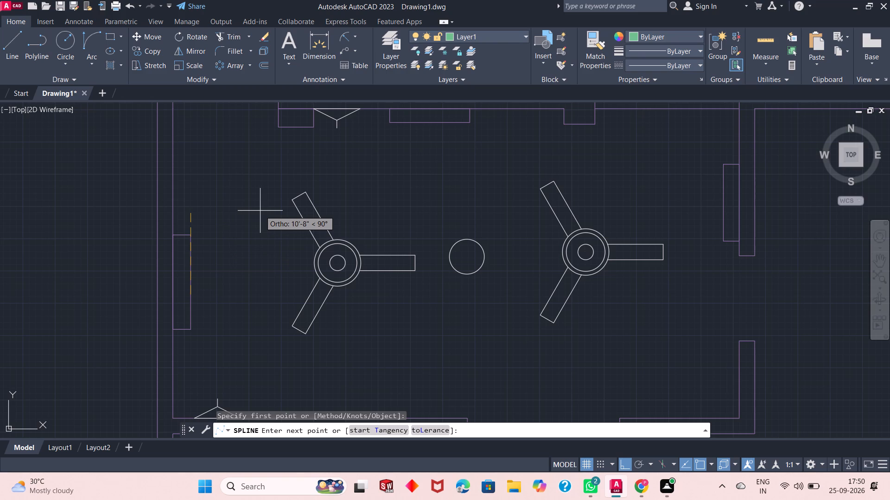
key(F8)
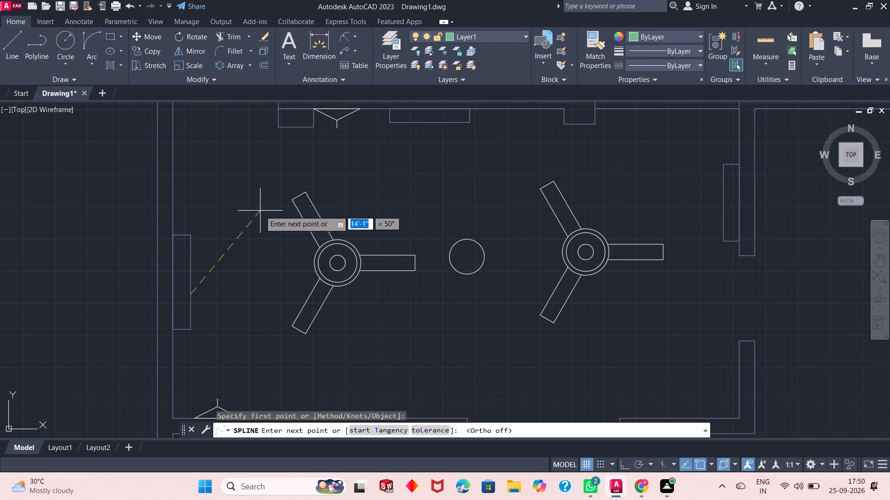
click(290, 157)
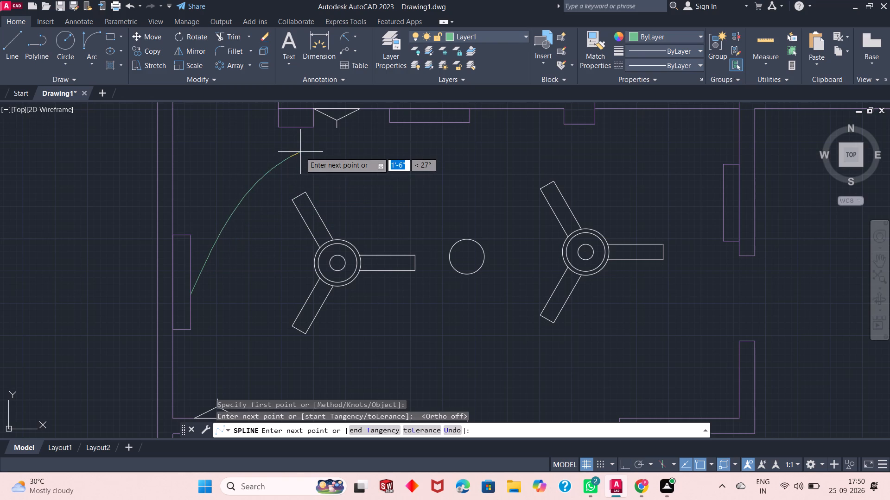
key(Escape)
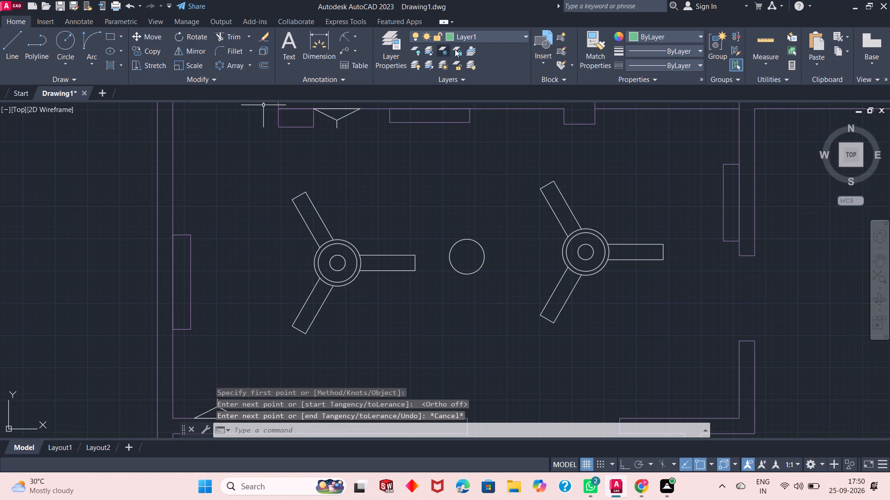
Load the dashed ACAD_ISO02W100 linetype and assign it to Layer1.
click(494, 37)
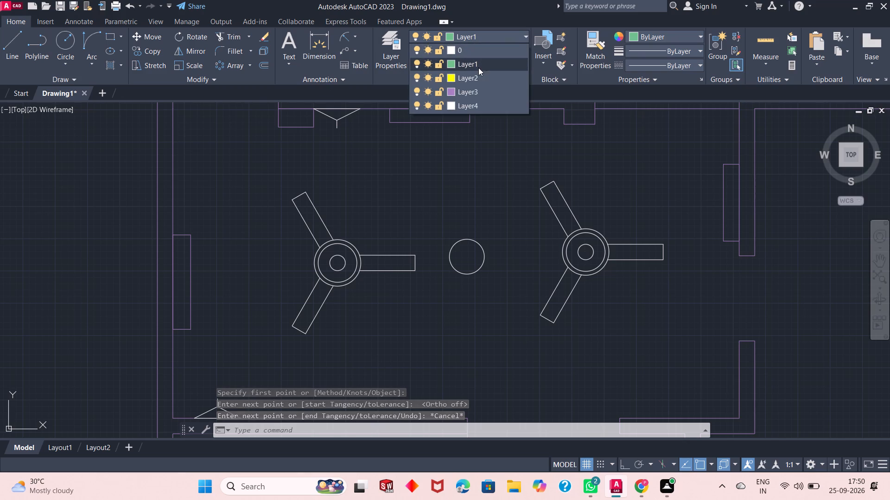
click(464, 34)
click(399, 48)
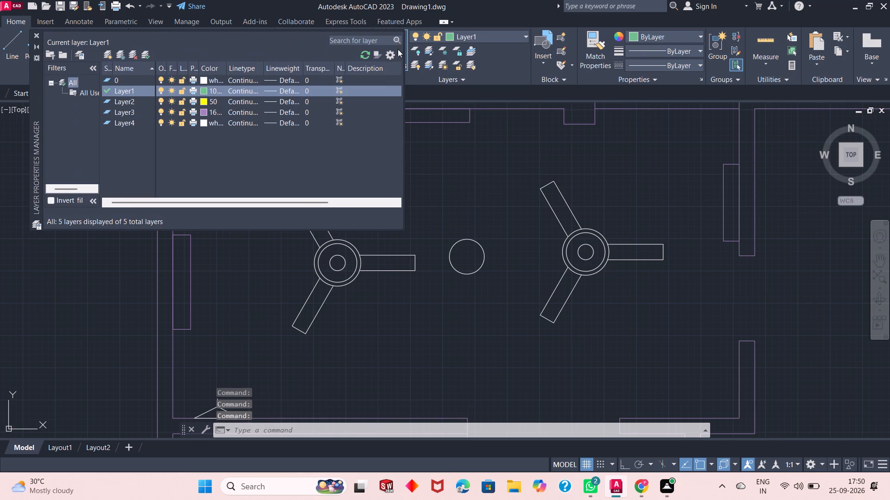
click(235, 90)
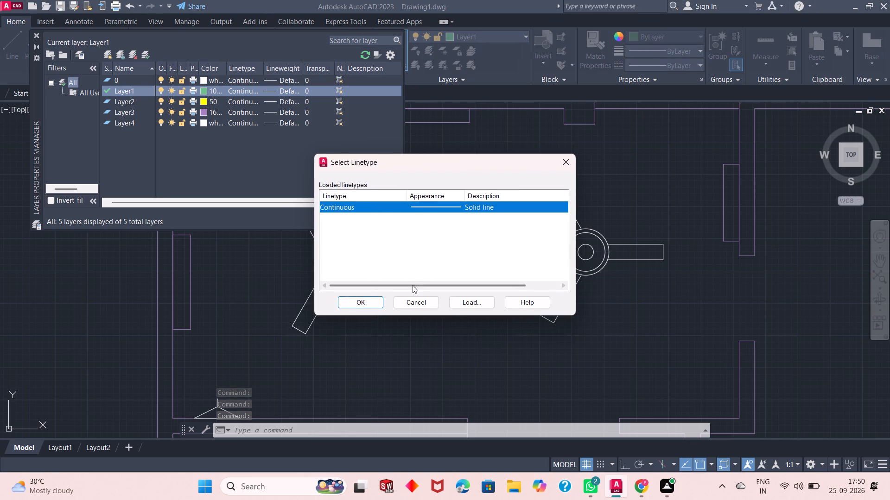
click(458, 298)
click(433, 216)
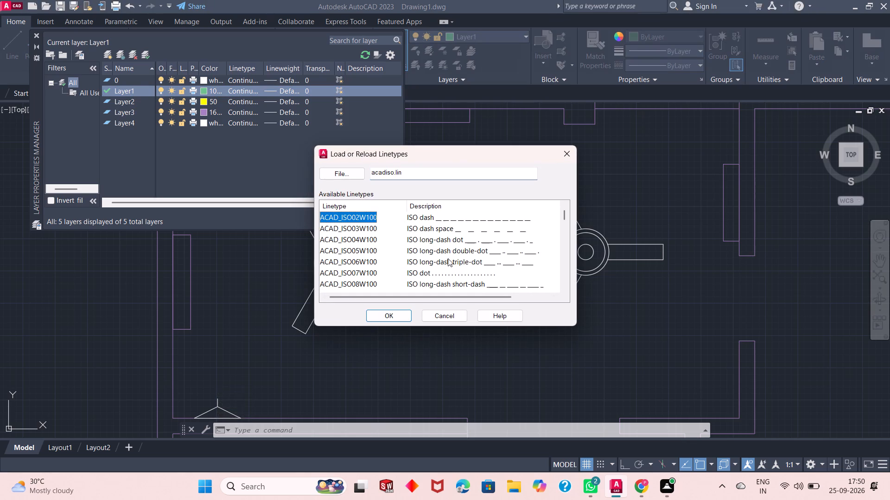
click(404, 318)
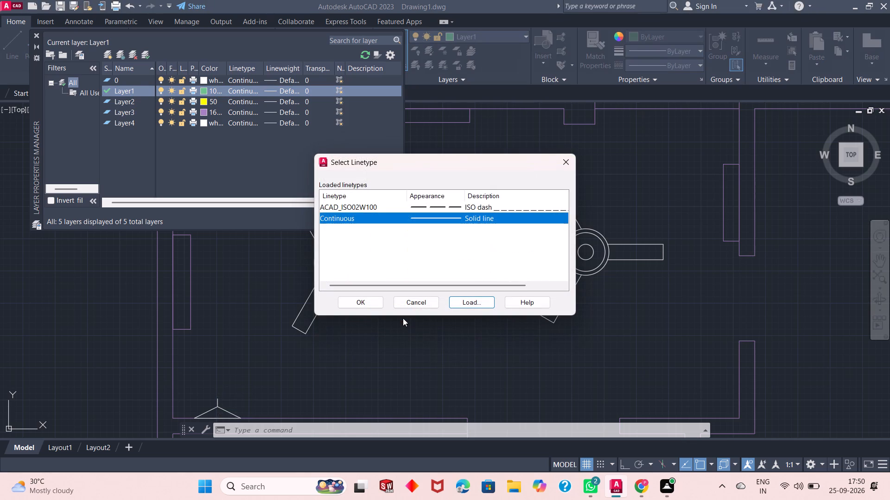
click(447, 205)
click(370, 299)
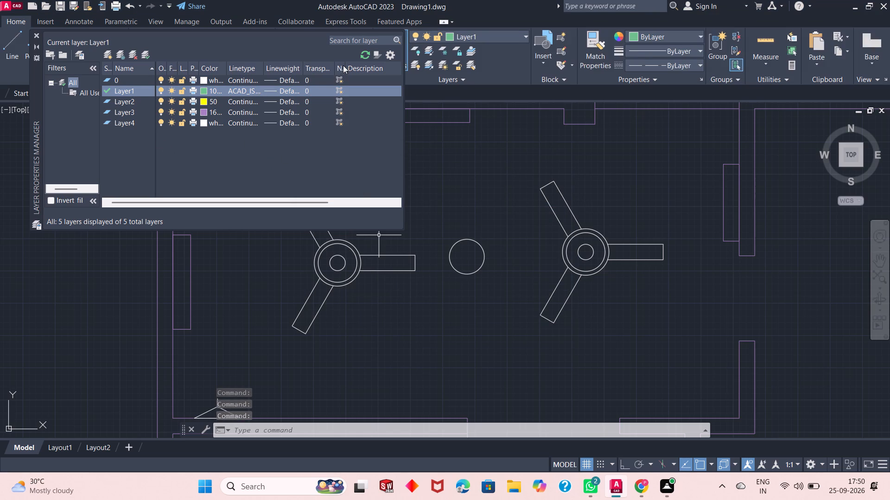
click(142, 53)
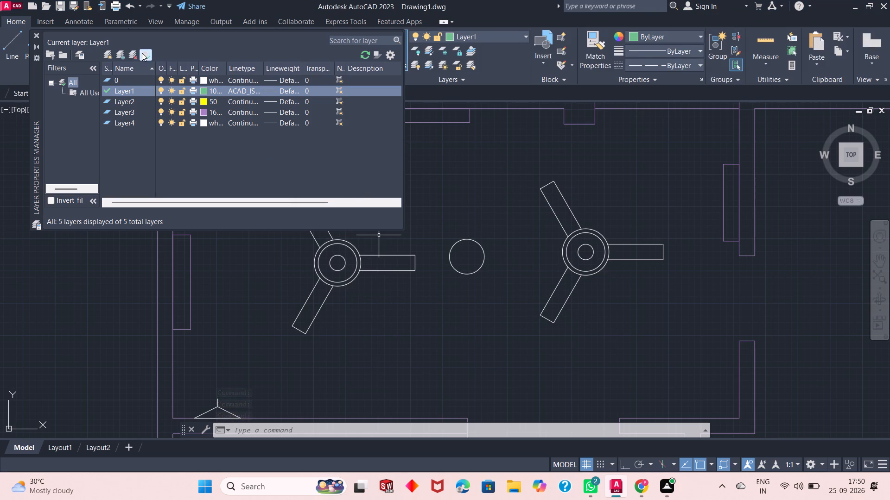
click(38, 36)
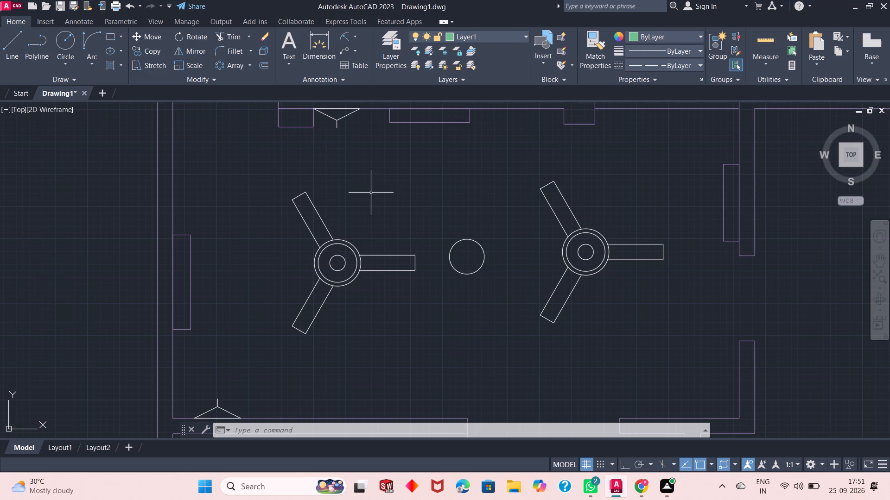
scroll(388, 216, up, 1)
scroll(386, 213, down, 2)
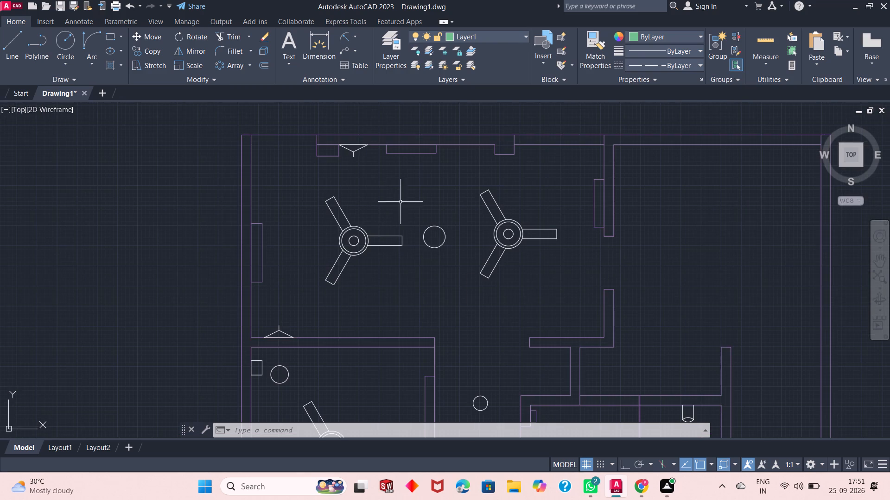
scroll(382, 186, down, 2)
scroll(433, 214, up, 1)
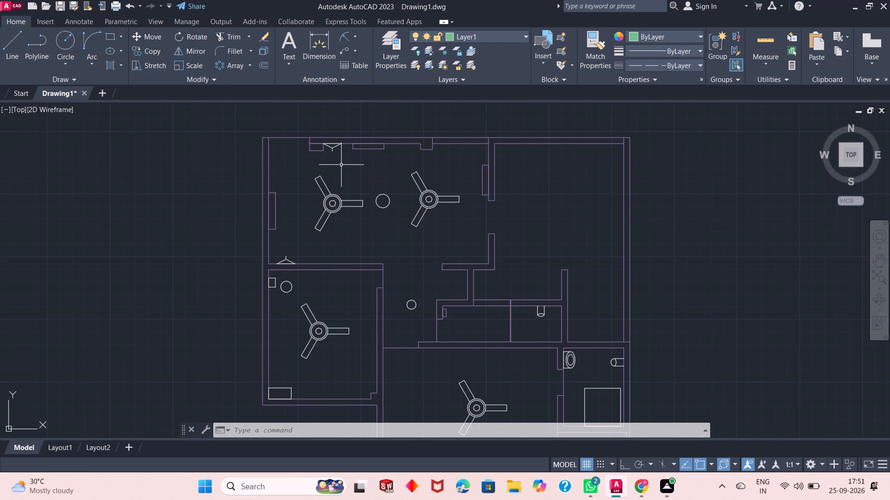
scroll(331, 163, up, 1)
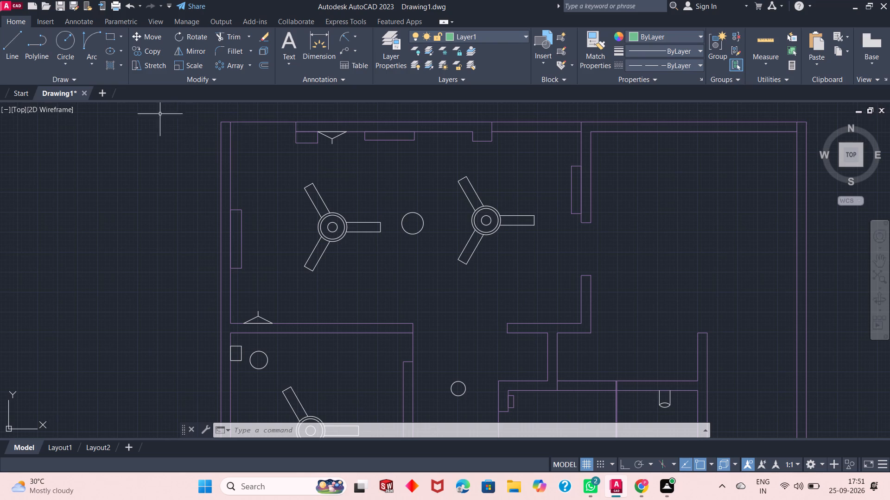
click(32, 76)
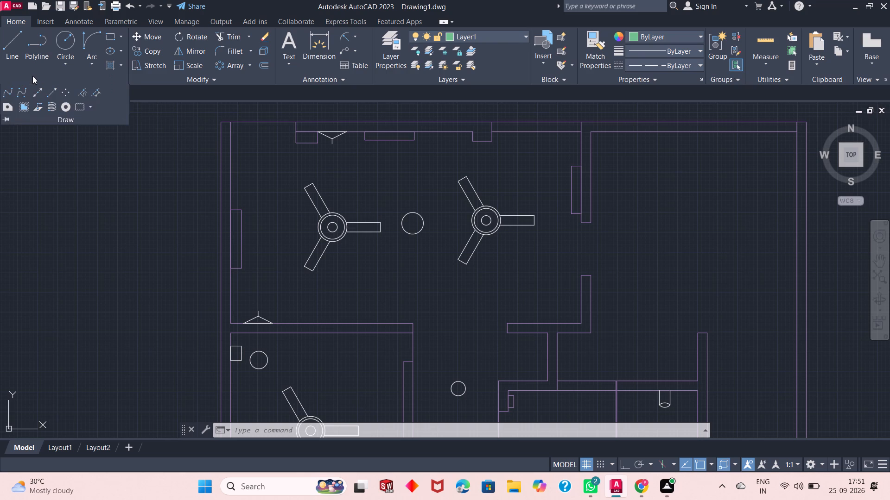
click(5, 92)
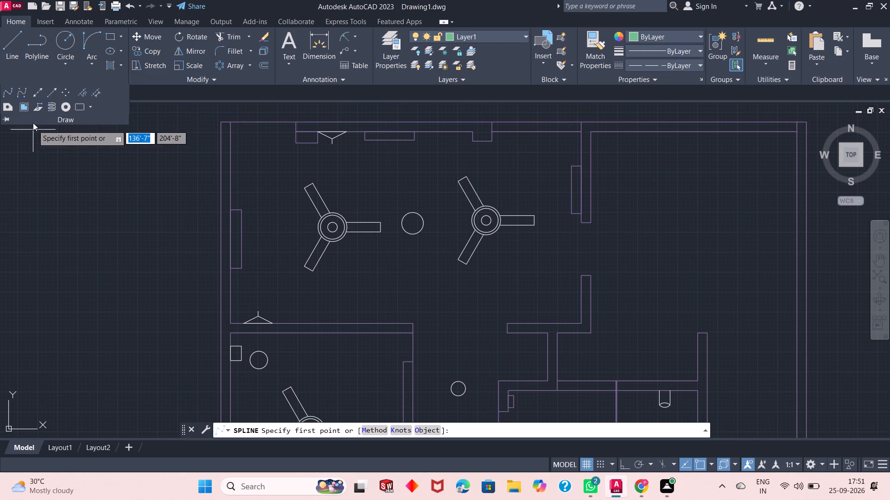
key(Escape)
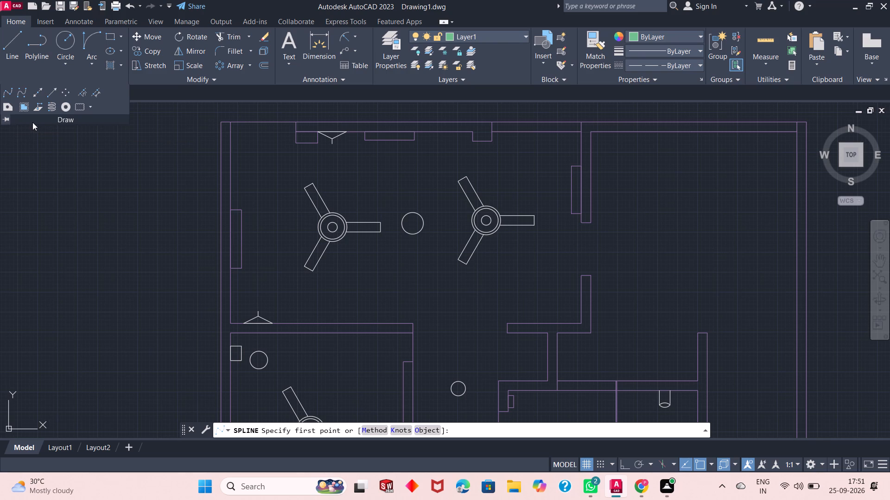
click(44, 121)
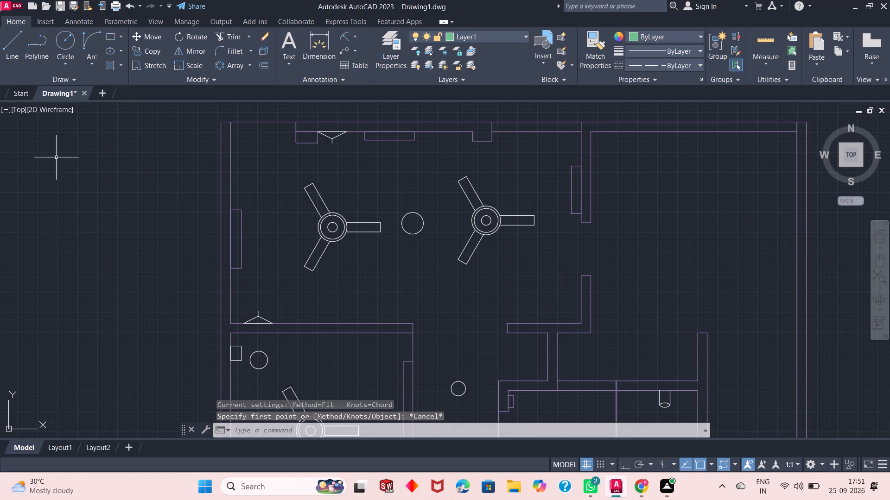
In the two-fan room, draw a diagonal line about 30' long from the north wall fixture's tip to the west wall rectangle's inner side.
click(14, 50)
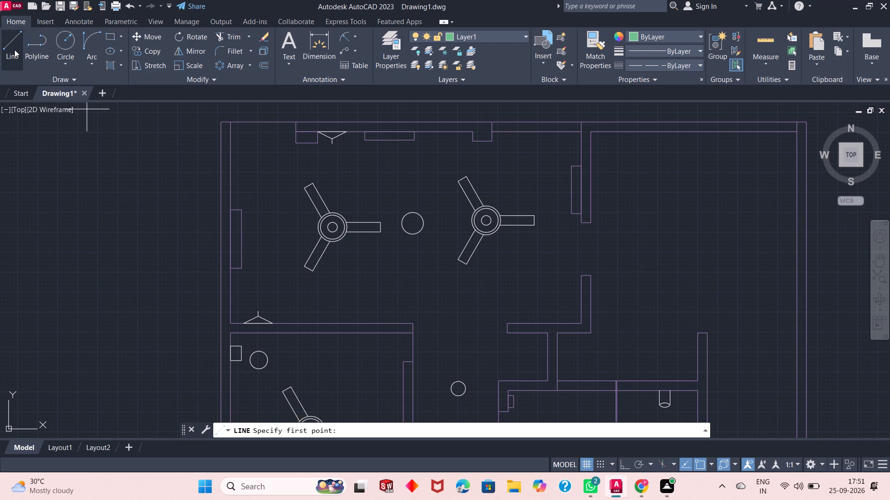
click(331, 147)
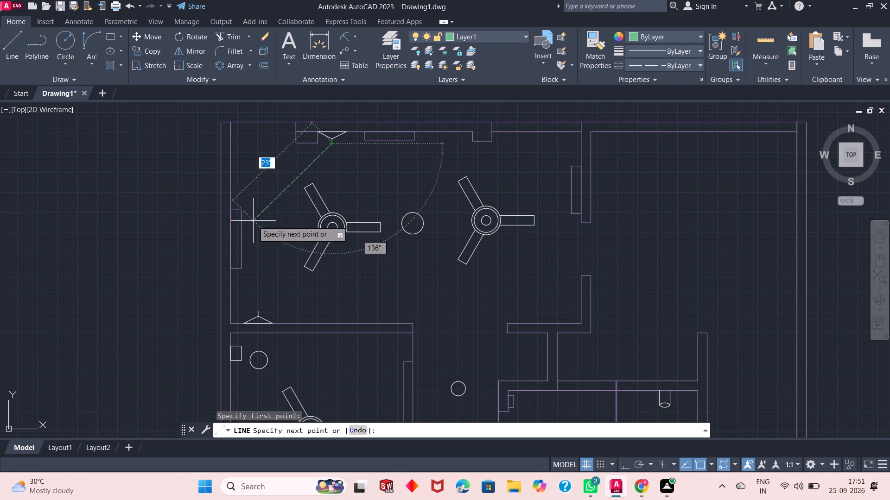
click(241, 255)
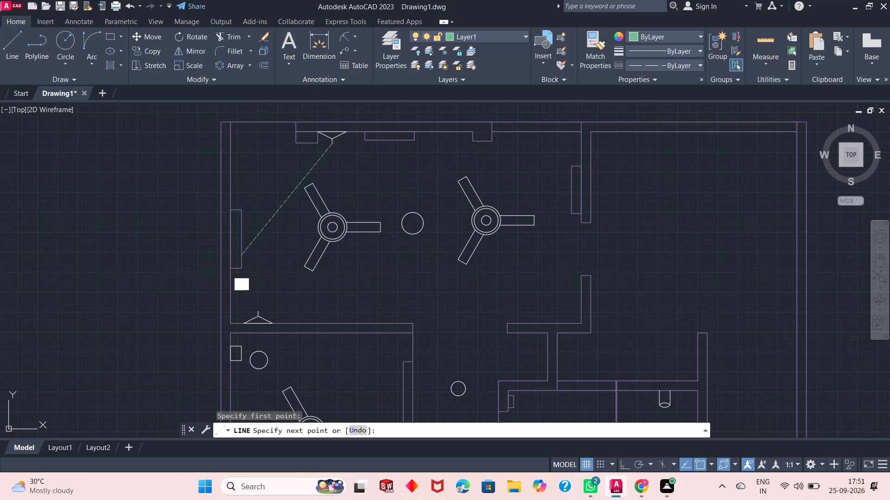
right_click(269, 236)
click(289, 242)
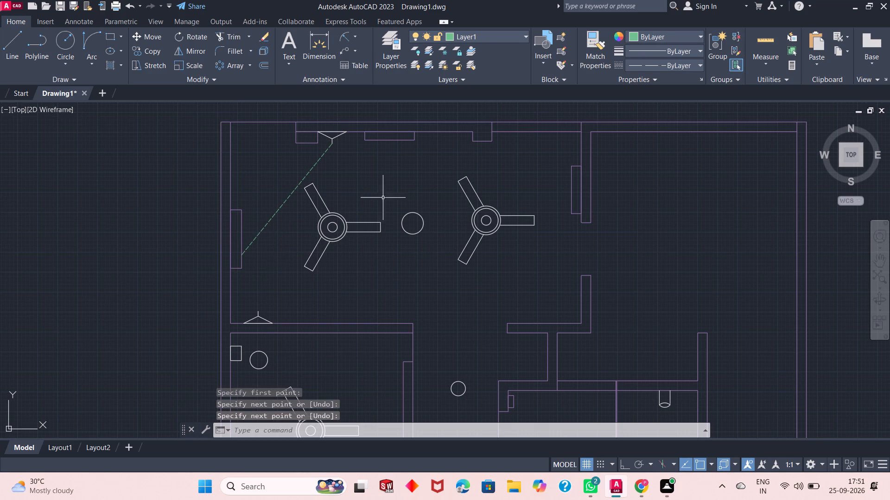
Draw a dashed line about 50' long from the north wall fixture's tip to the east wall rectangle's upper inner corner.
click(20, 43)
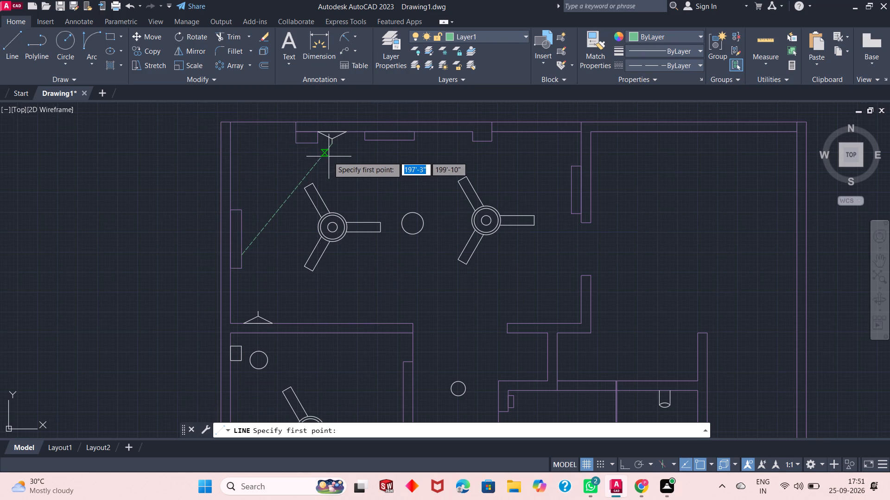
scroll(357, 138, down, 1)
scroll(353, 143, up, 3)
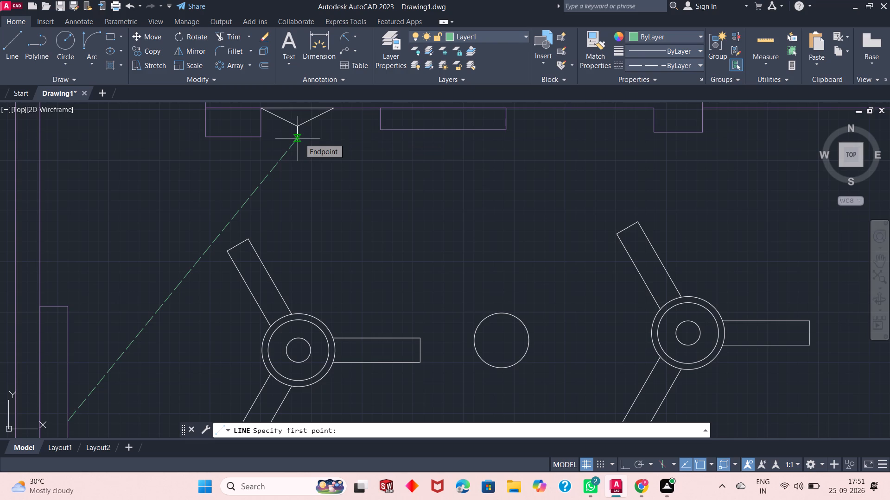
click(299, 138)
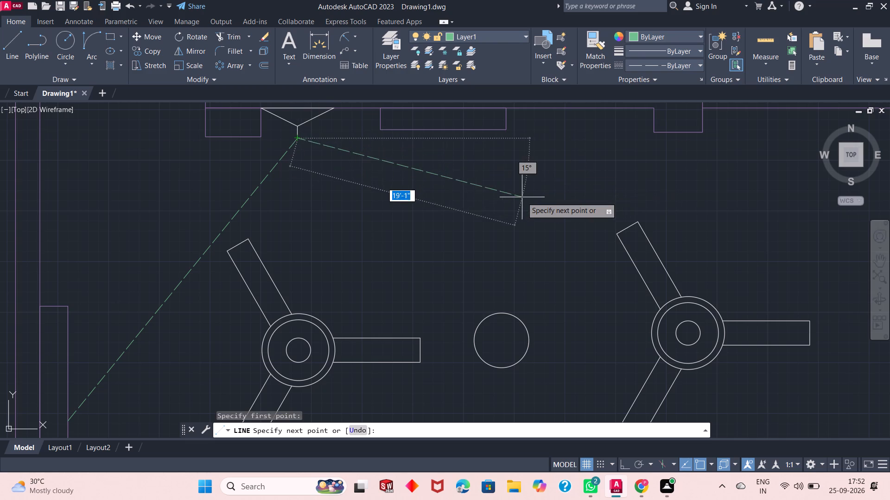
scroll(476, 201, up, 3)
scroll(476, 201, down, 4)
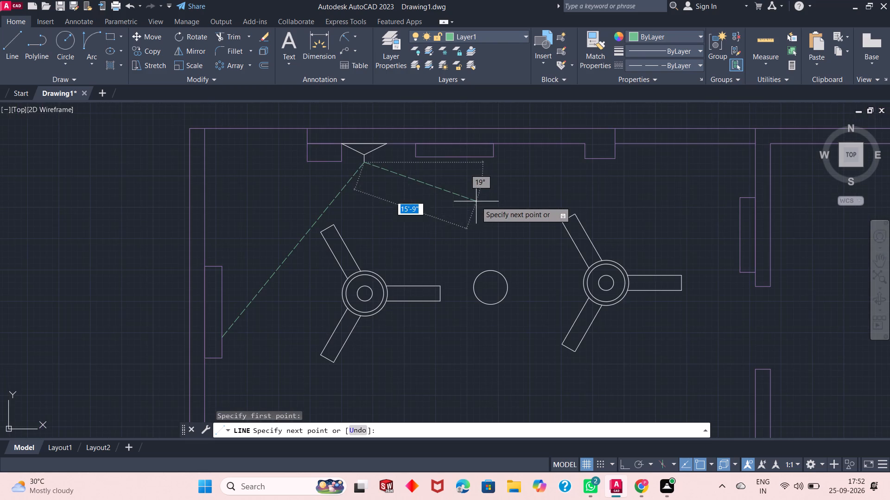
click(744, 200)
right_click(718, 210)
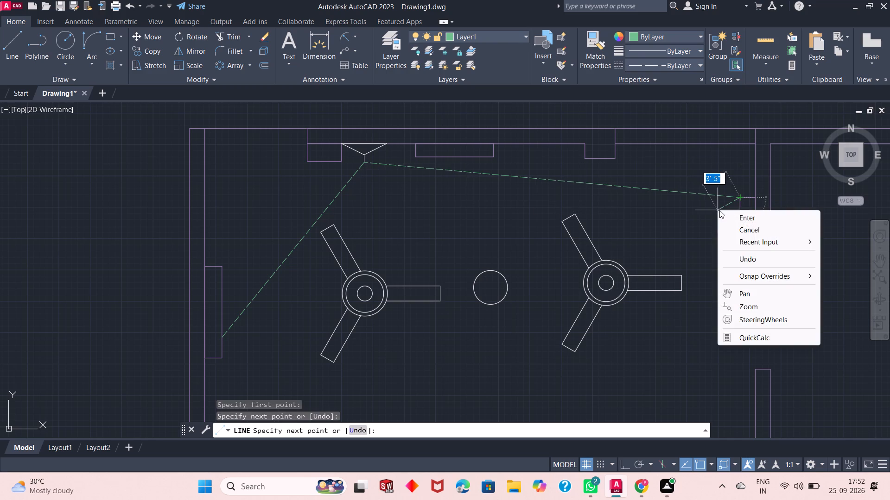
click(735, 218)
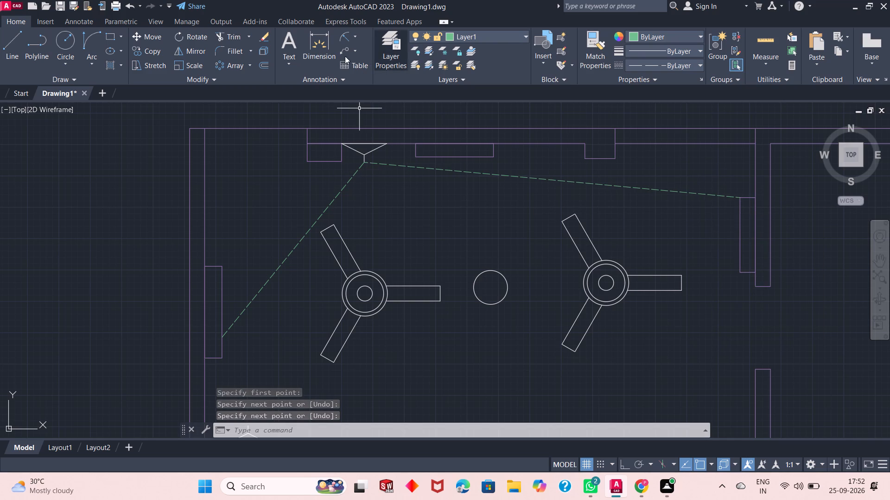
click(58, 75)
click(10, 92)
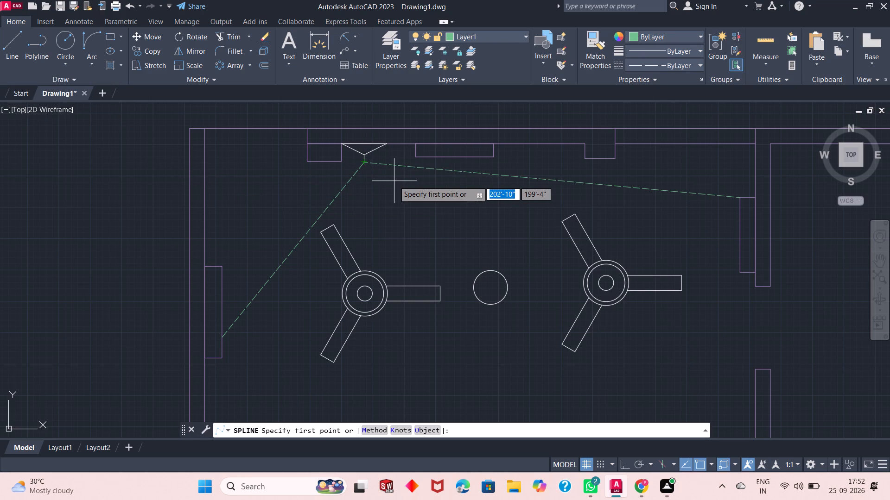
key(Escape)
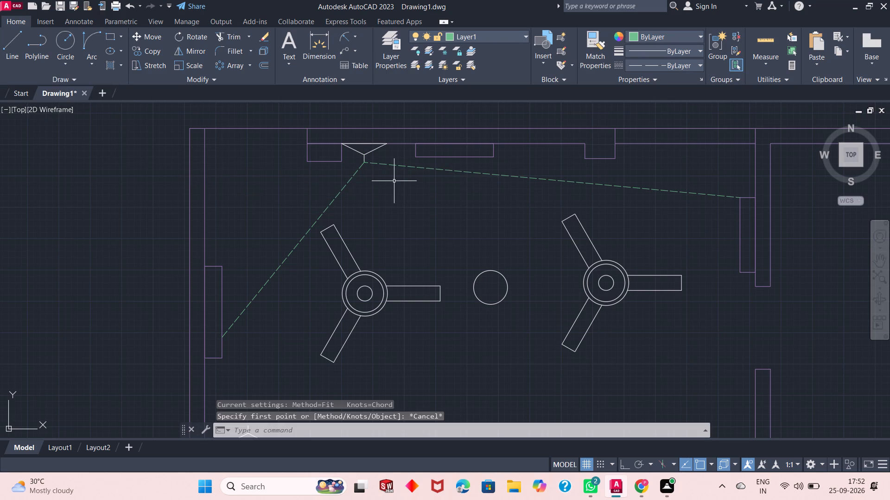
Undo both dashed lines drawn from the north wall fixture's tip.
key(ctrl+z)
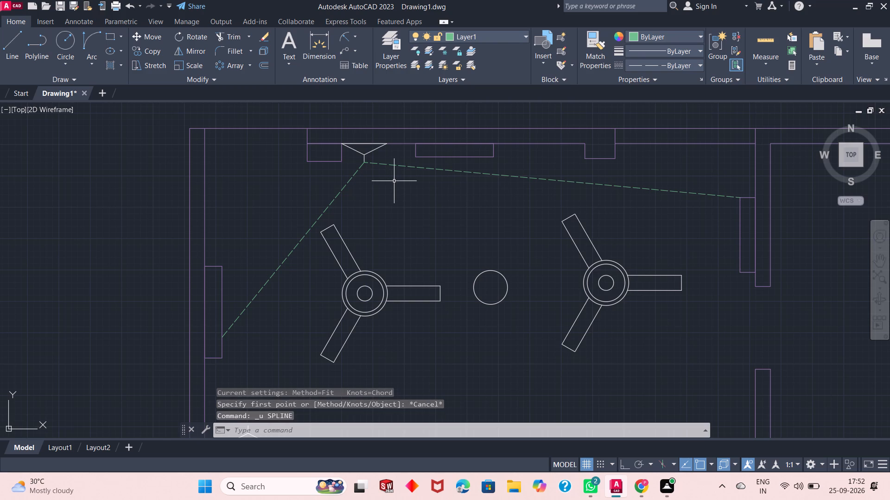
key(ctrl+z)
key(ctrl+z)
key(ctrl+z)
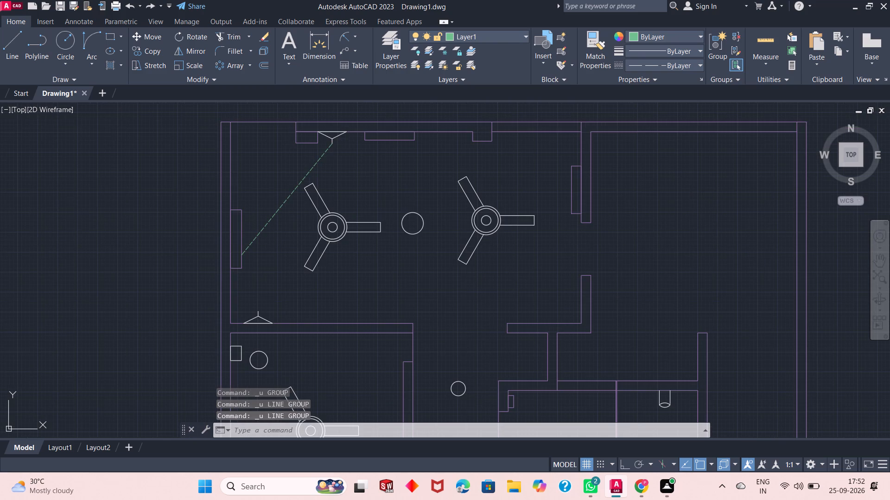
Draw a line about 28' long from the corner of the wall projection beside the north fixture to the west wall rectangle's inner side.
click(7, 46)
scroll(319, 141, up, 1)
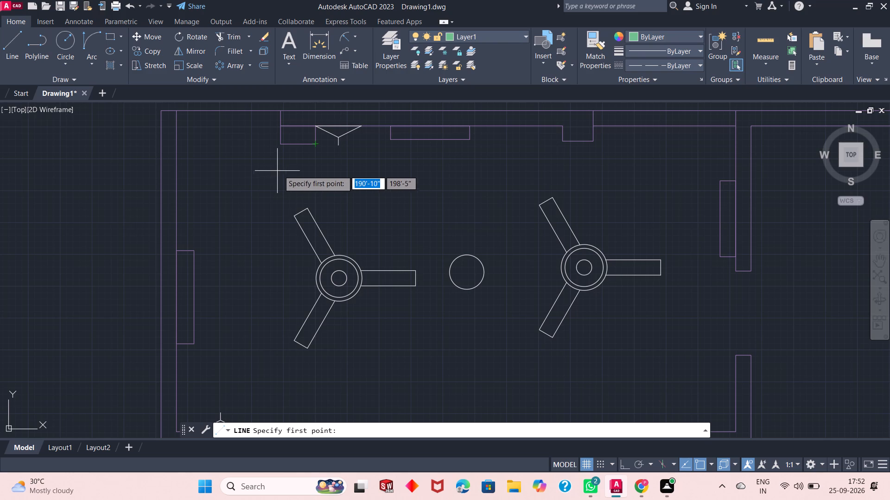
click(314, 142)
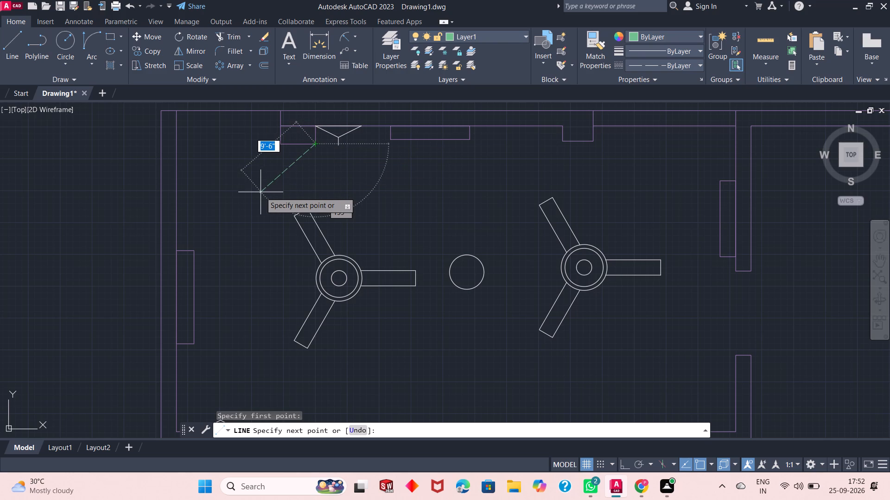
click(191, 320)
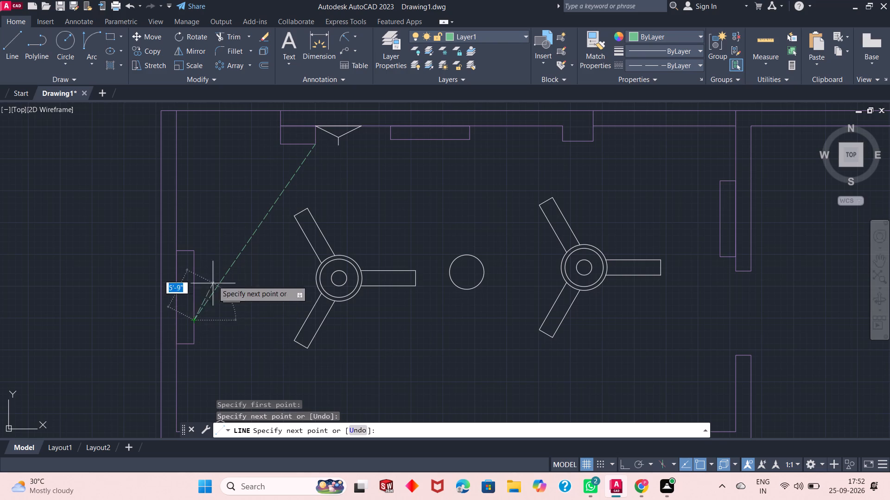
right_click(214, 204)
click(245, 210)
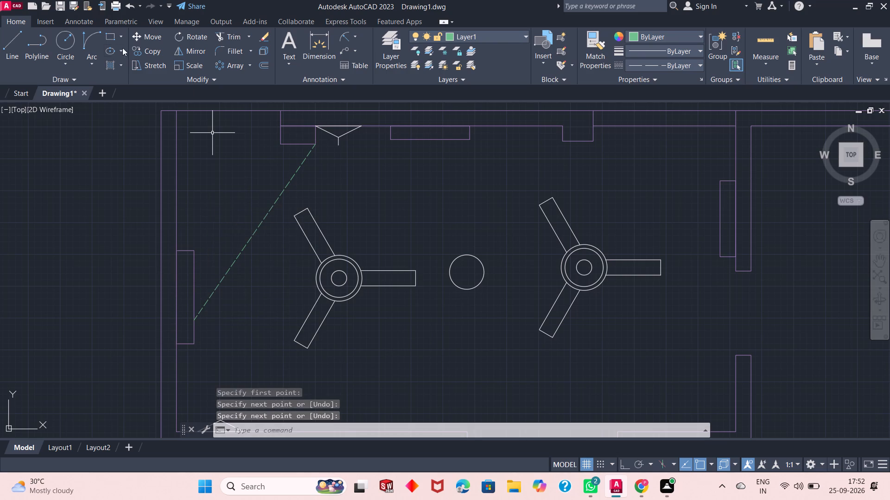
Draw a line about 50' long from the north wall fixture's tip to the east wall rectangle's upper inner corner.
click(15, 45)
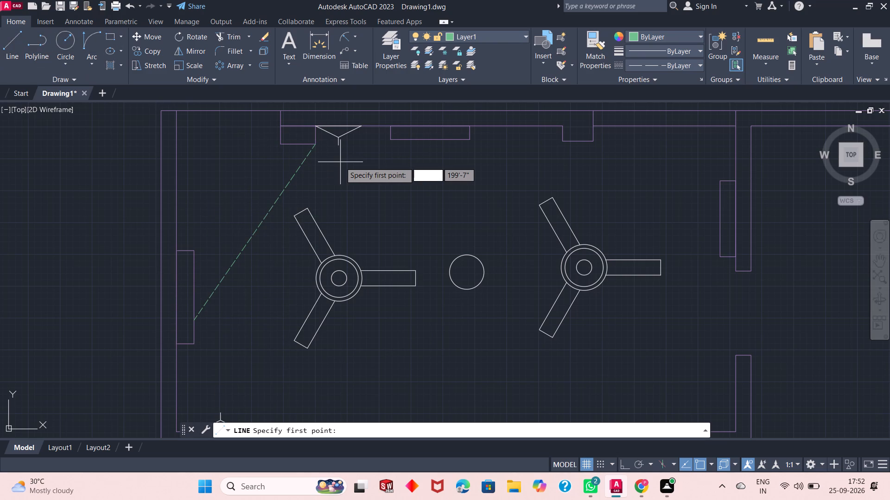
click(338, 143)
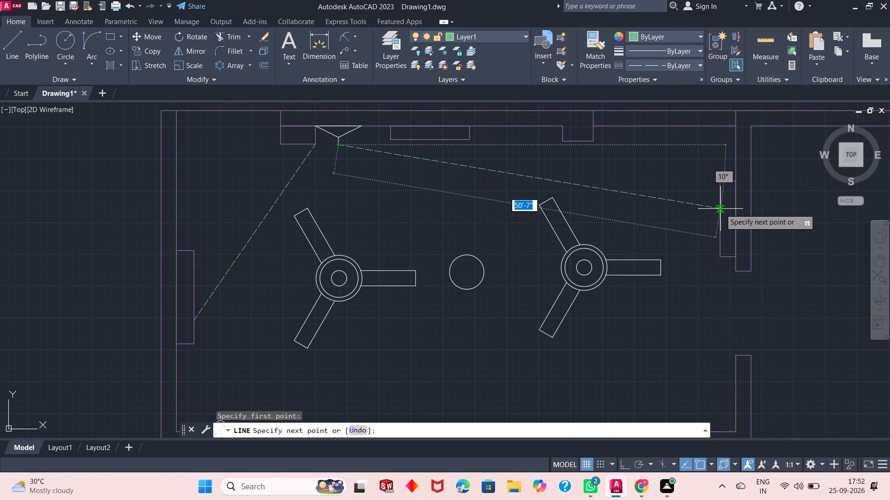
click(721, 180)
right_click(687, 181)
click(699, 186)
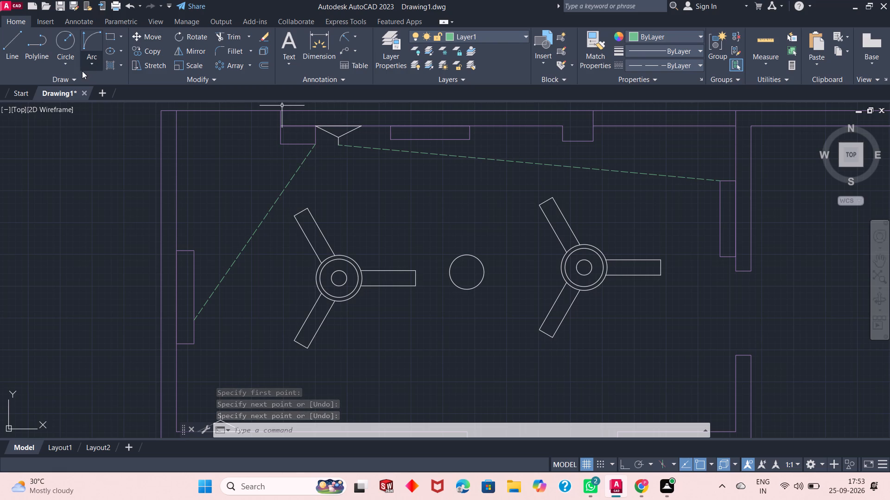
Draw a curved spline from the corner of the wall projection beside the north fixture to the western fan's hub circle.
click(73, 79)
click(9, 93)
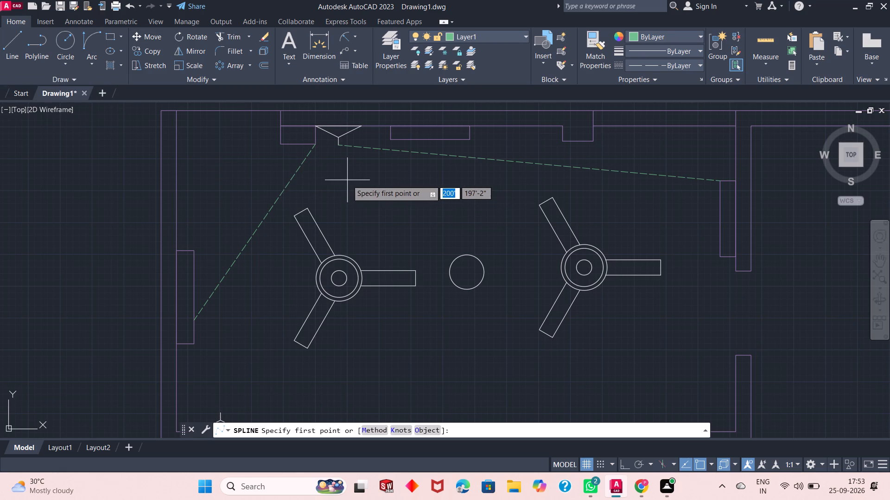
click(314, 144)
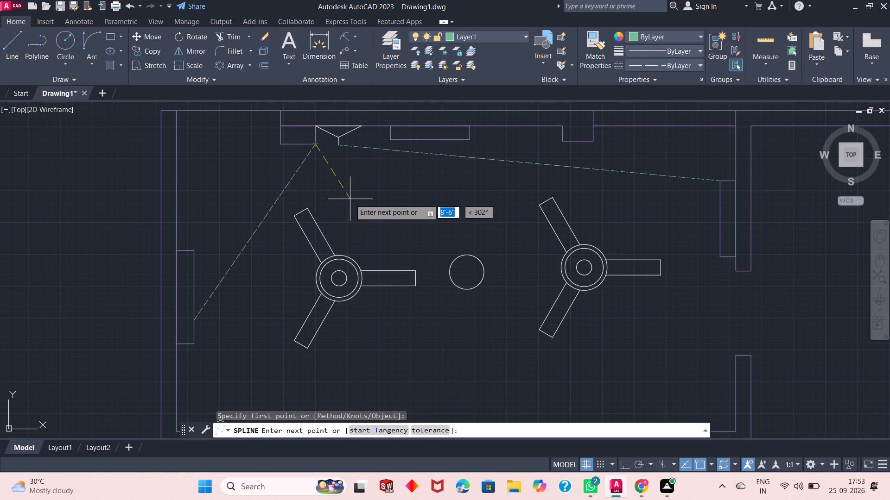
click(349, 202)
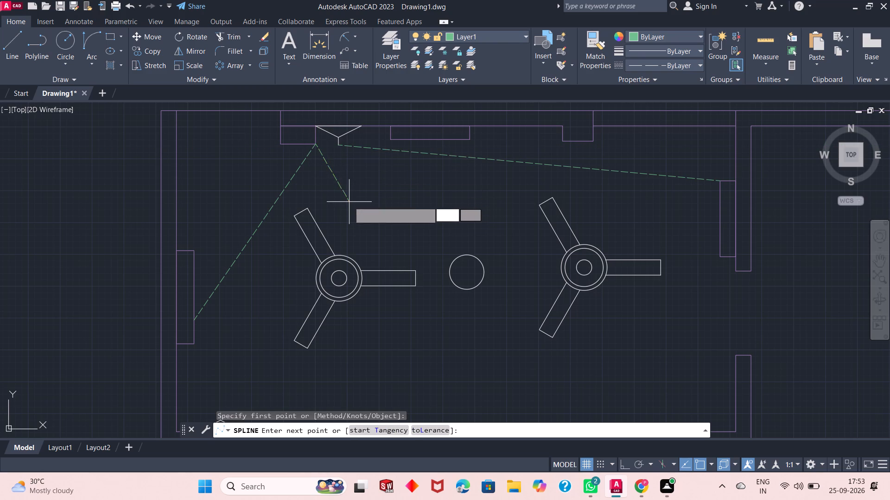
click(353, 262)
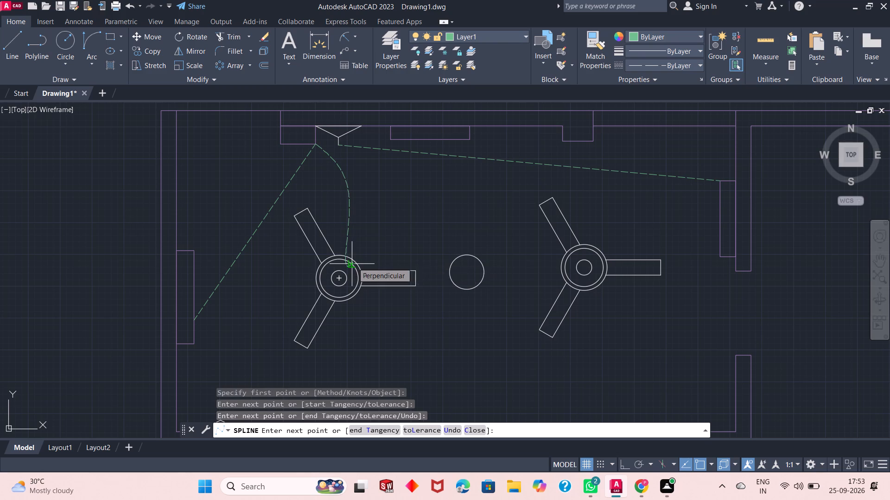
right_click(352, 258)
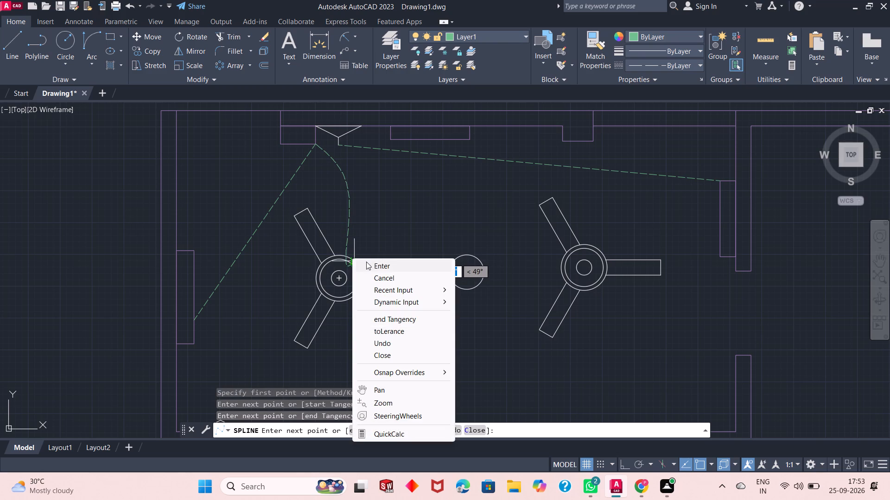
click(366, 262)
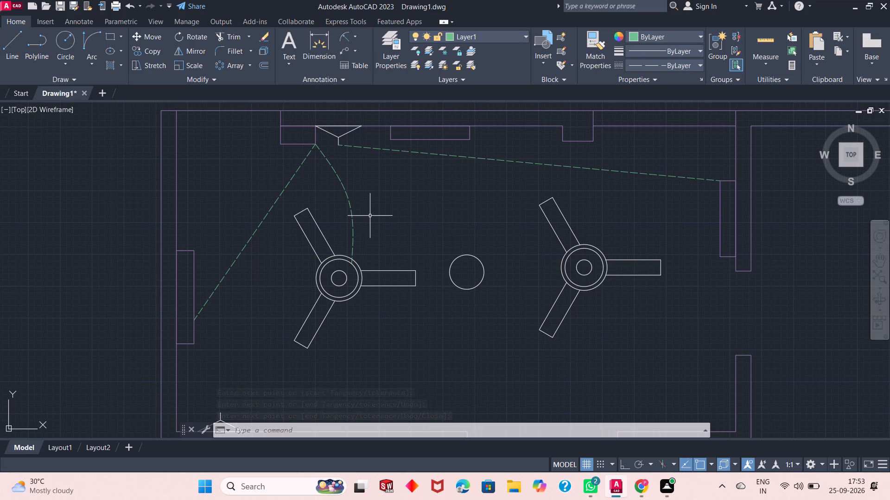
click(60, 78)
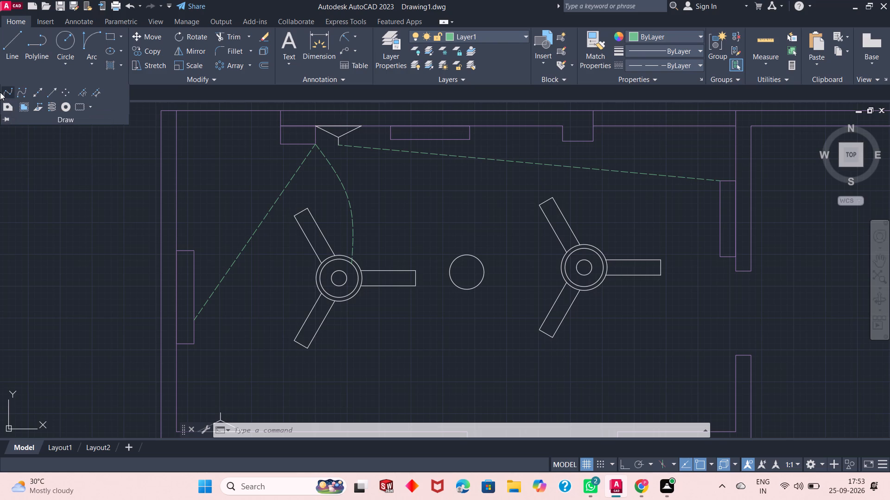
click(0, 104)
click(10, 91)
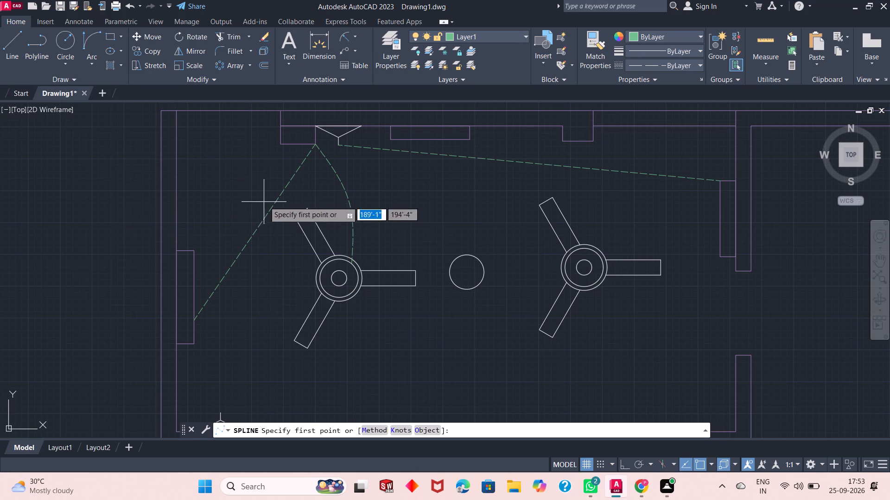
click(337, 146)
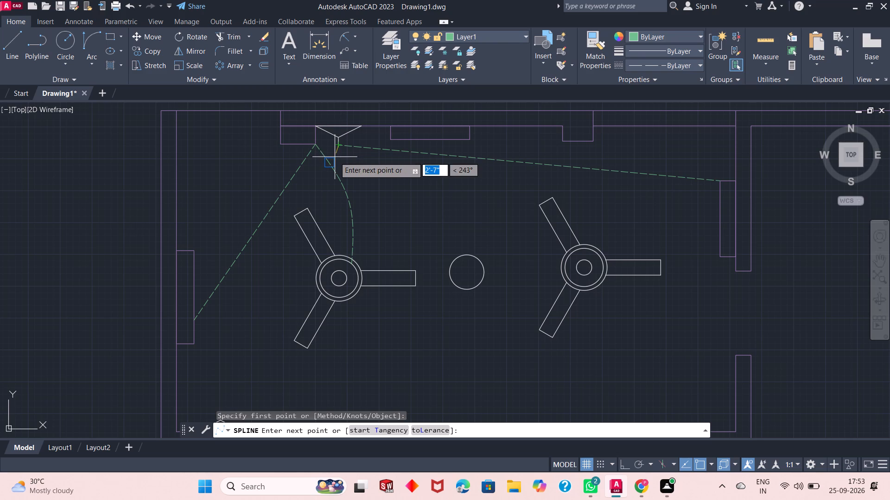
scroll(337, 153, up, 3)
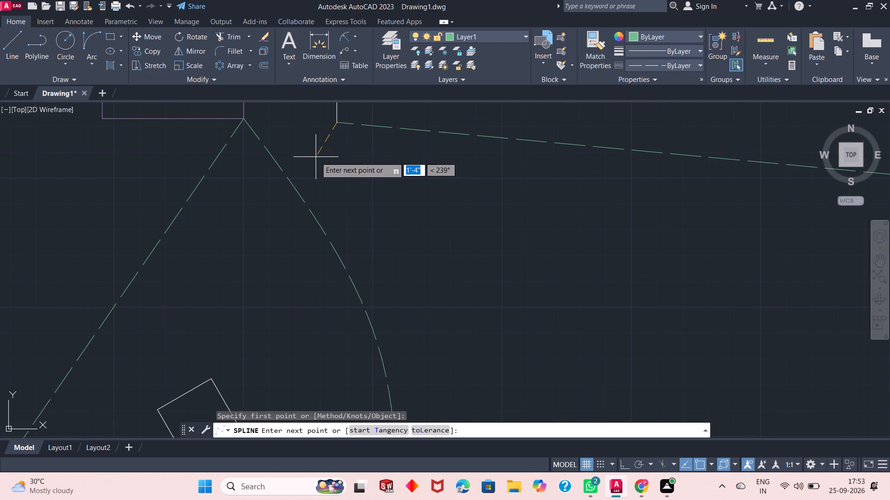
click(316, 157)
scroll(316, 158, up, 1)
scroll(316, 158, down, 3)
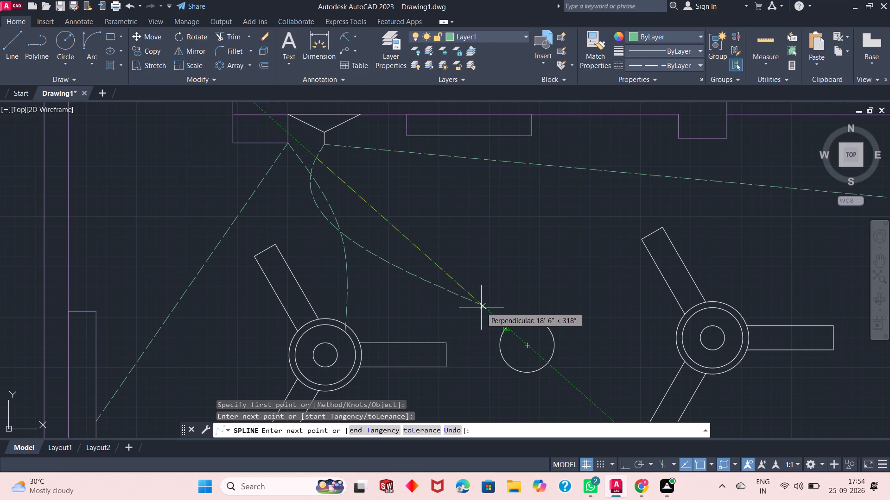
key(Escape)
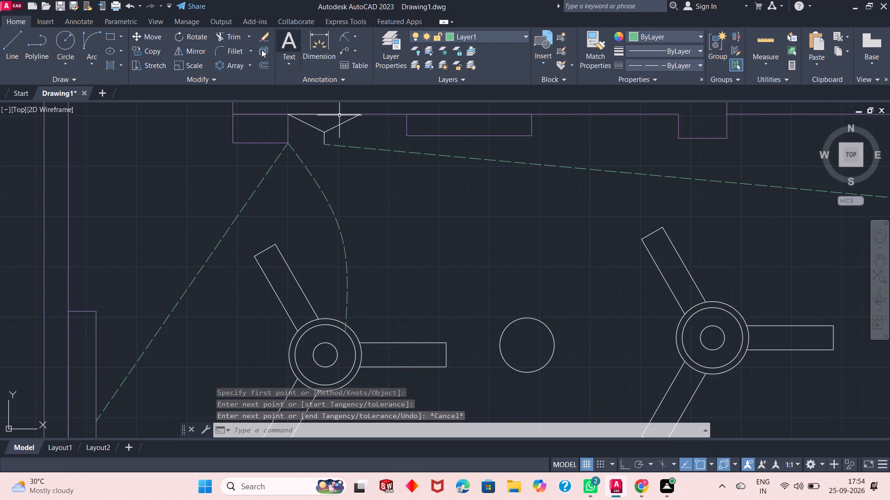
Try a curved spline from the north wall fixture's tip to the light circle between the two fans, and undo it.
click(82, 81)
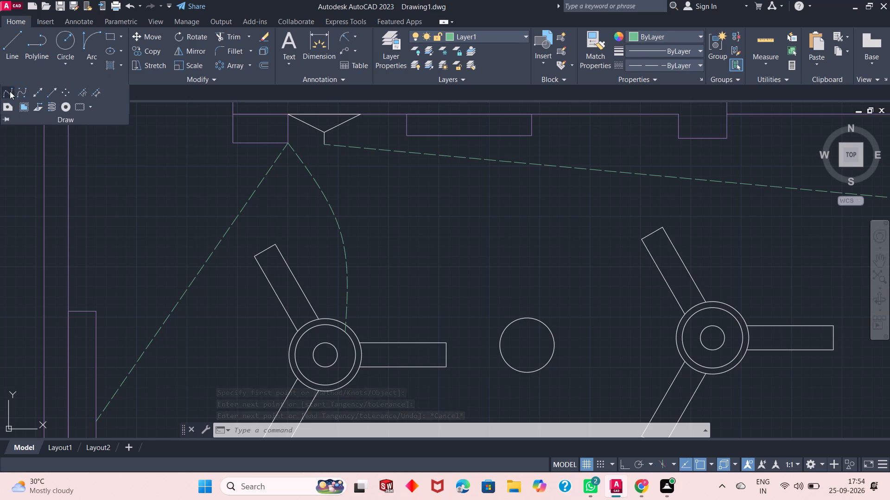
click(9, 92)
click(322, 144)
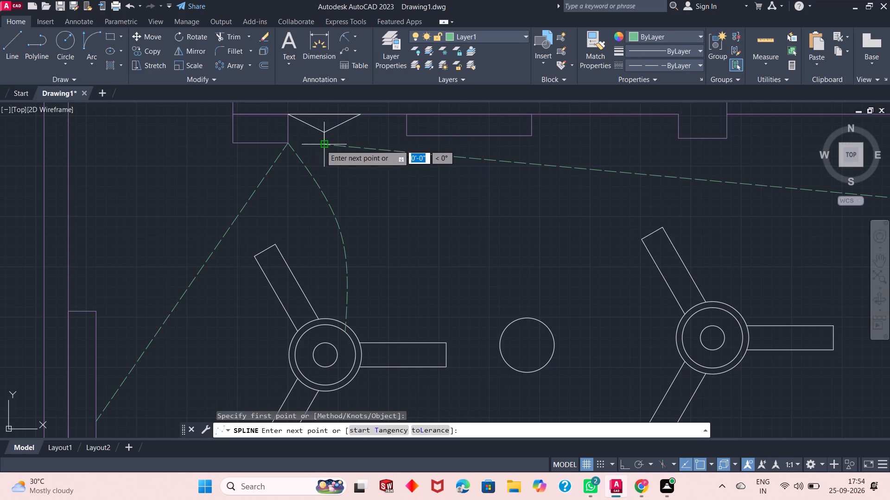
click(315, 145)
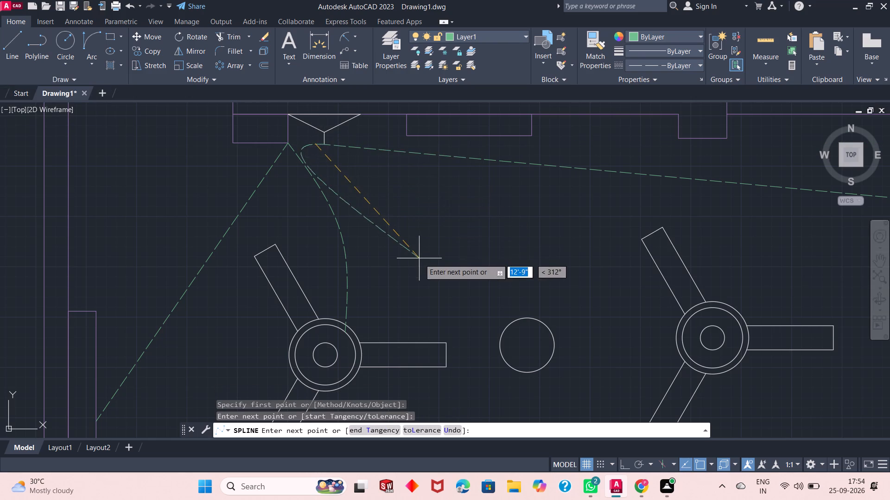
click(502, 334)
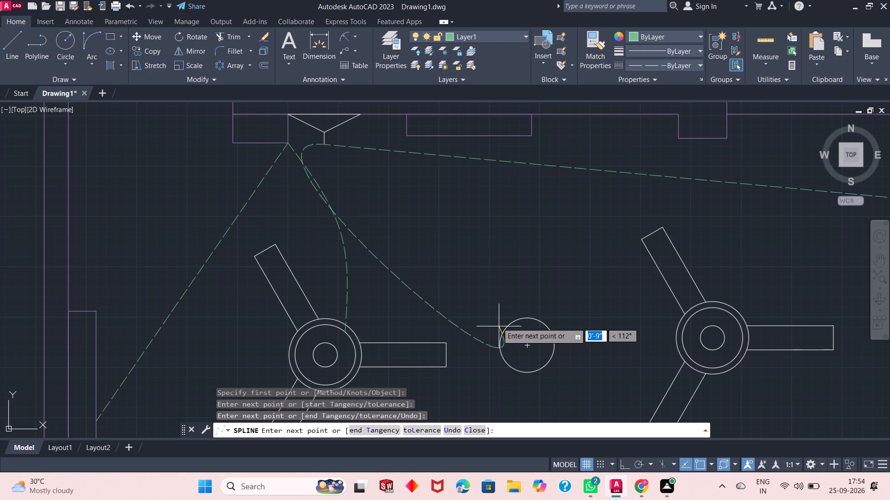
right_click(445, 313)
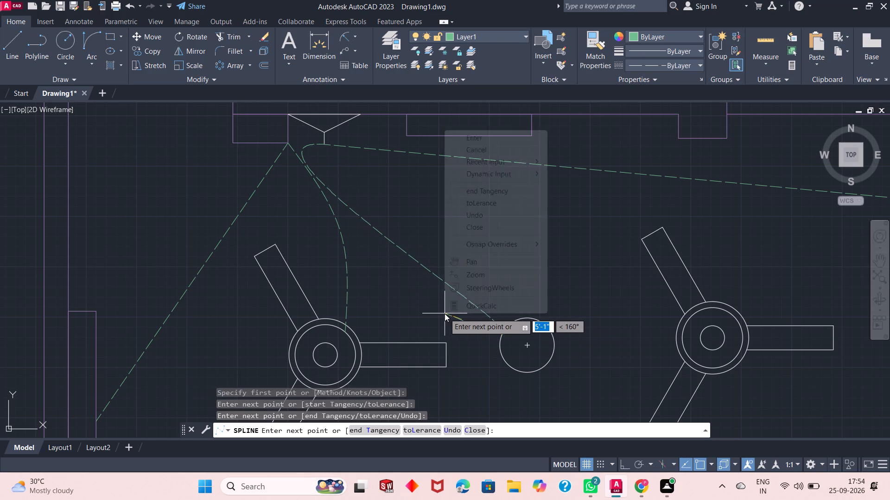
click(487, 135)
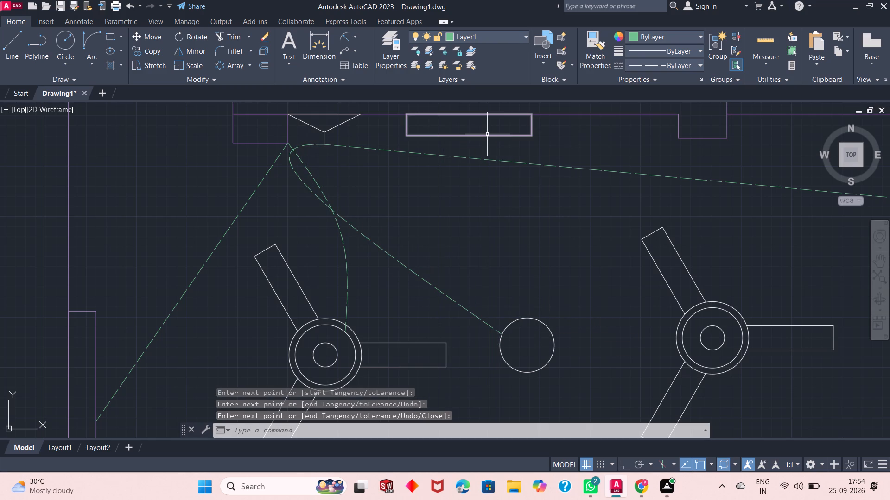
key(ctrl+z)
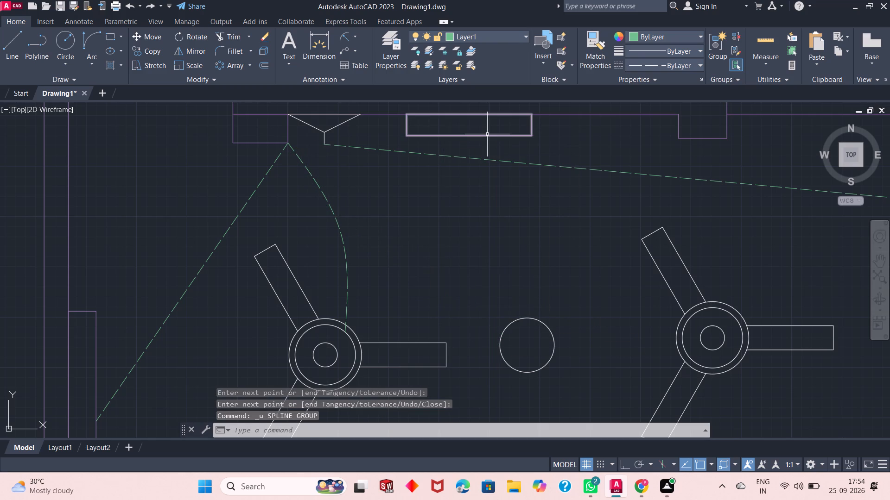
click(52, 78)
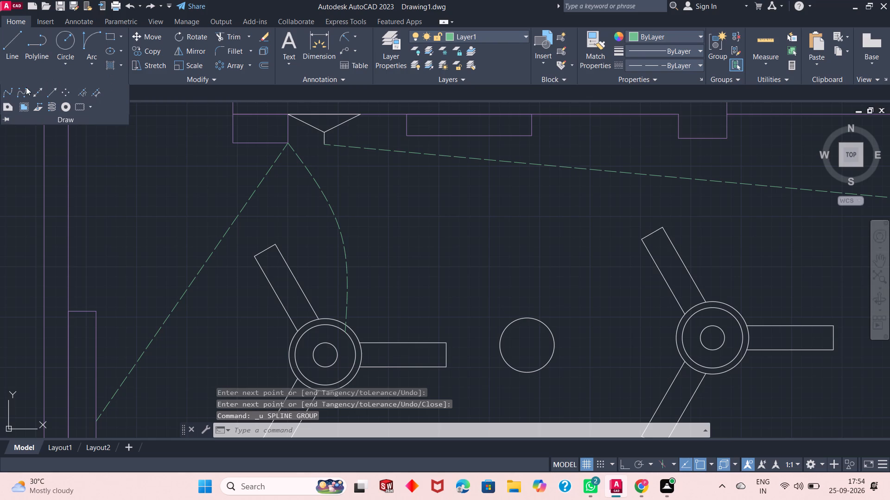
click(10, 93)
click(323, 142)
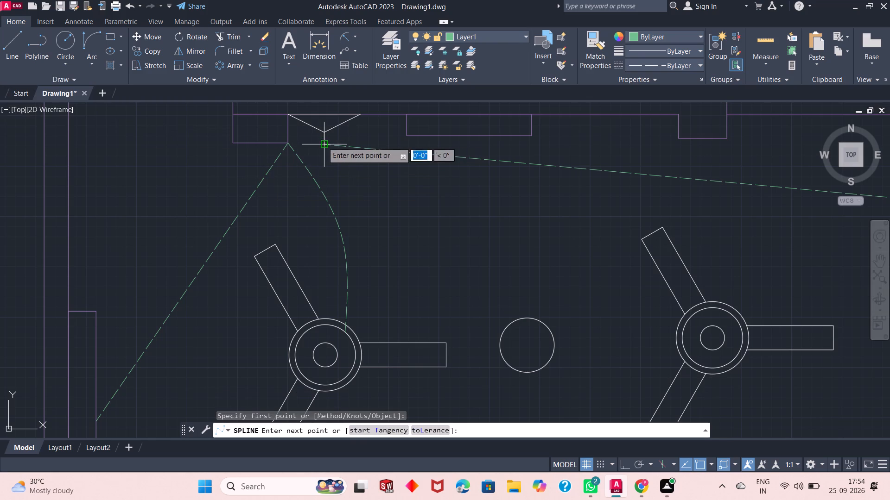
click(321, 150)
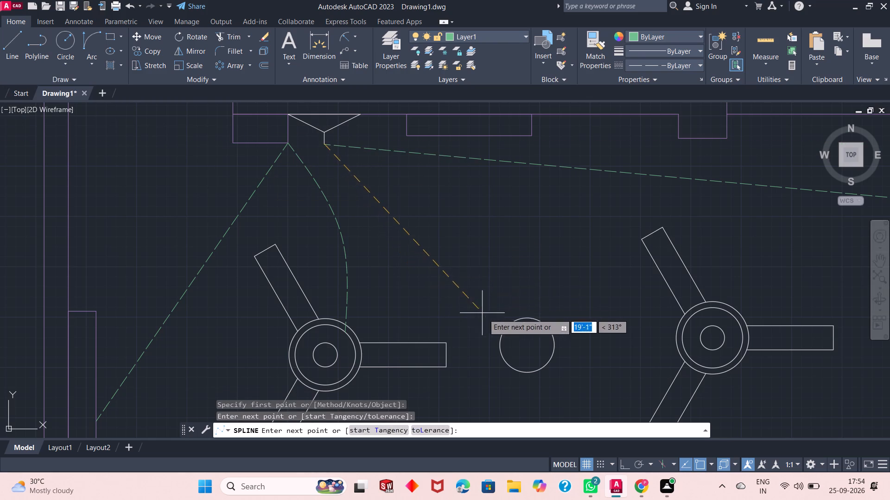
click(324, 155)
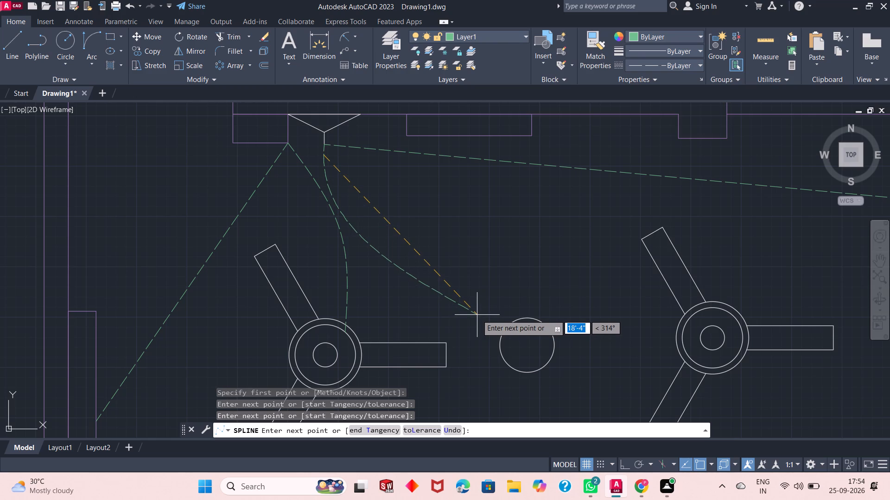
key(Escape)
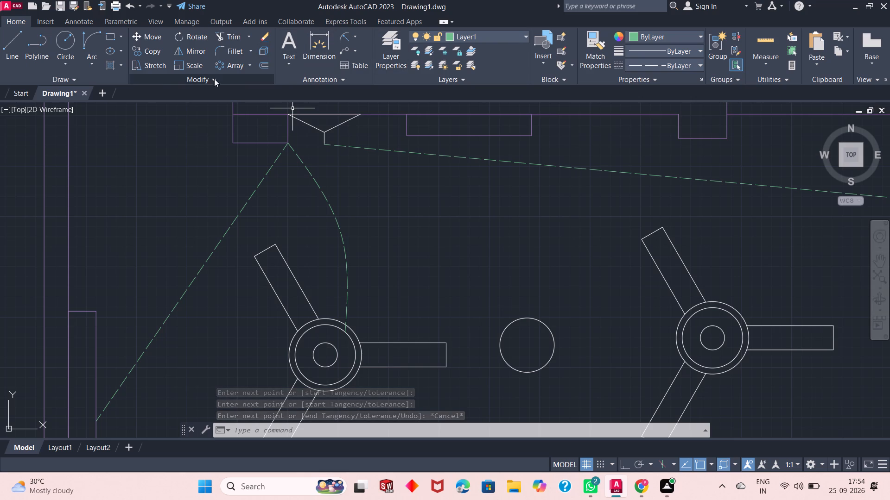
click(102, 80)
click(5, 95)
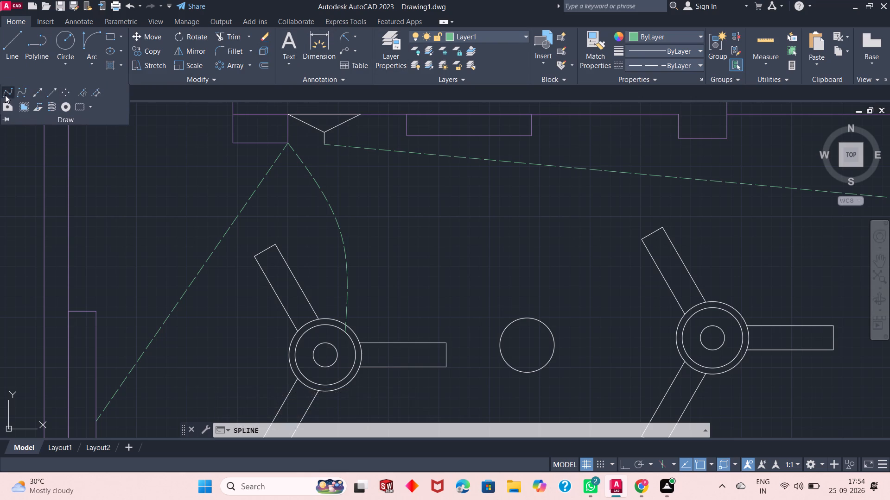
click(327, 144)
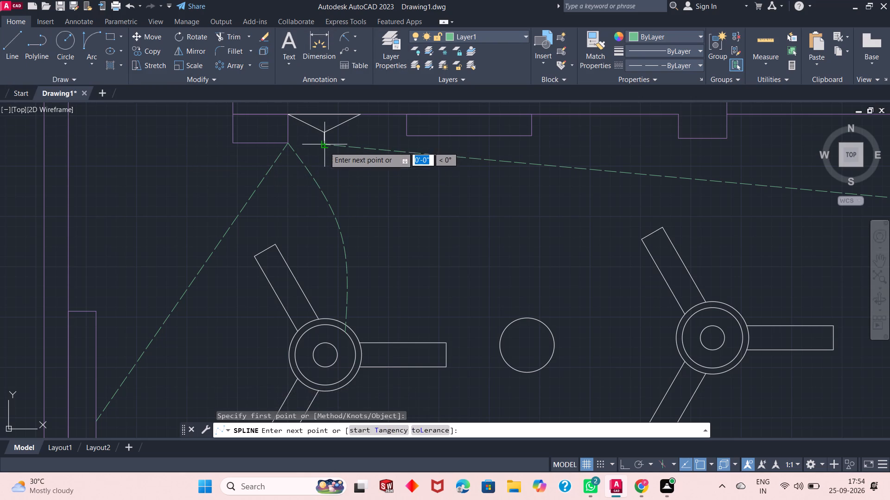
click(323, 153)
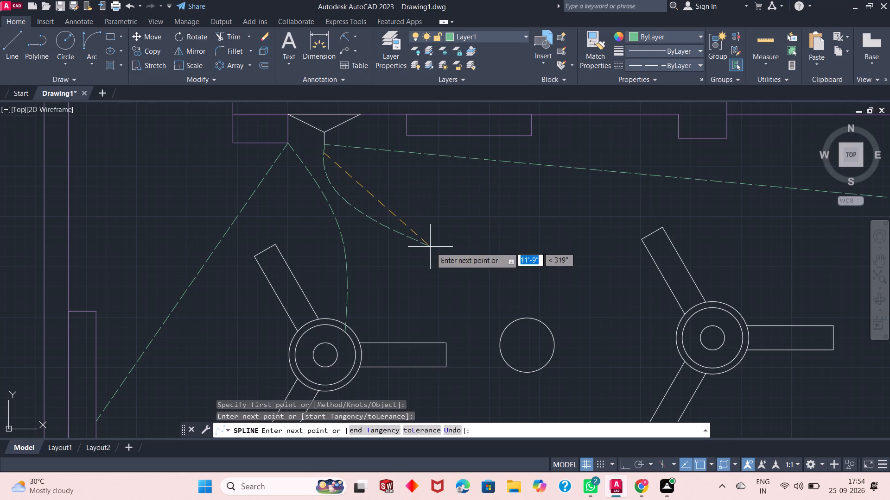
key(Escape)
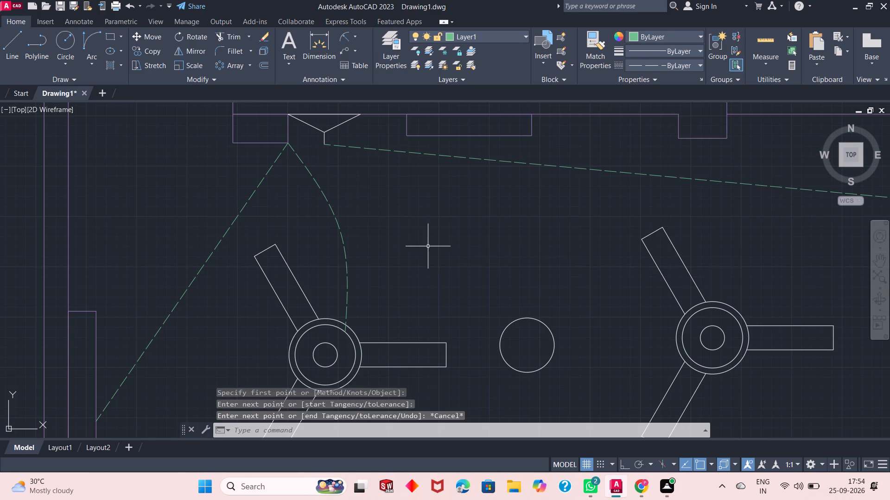
Draw a nearly straight spline from the north wall fixture's tip to the upper west edge of the light circle between the fans.
click(41, 84)
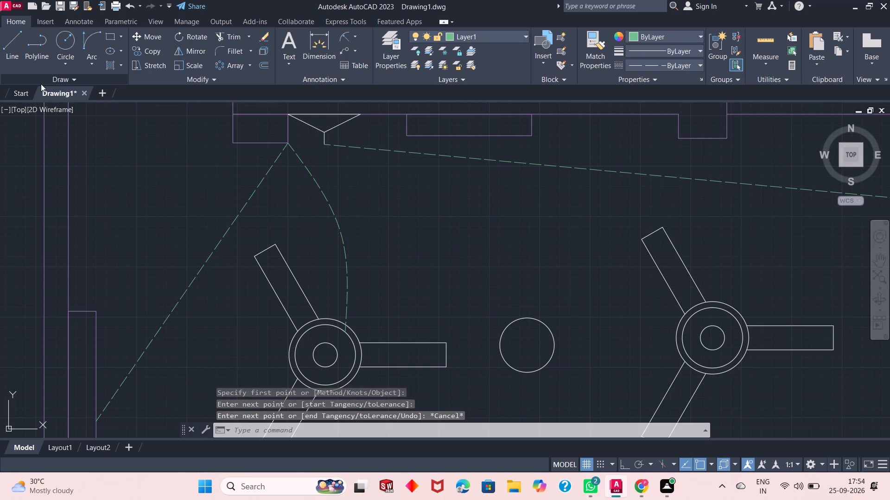
click(13, 93)
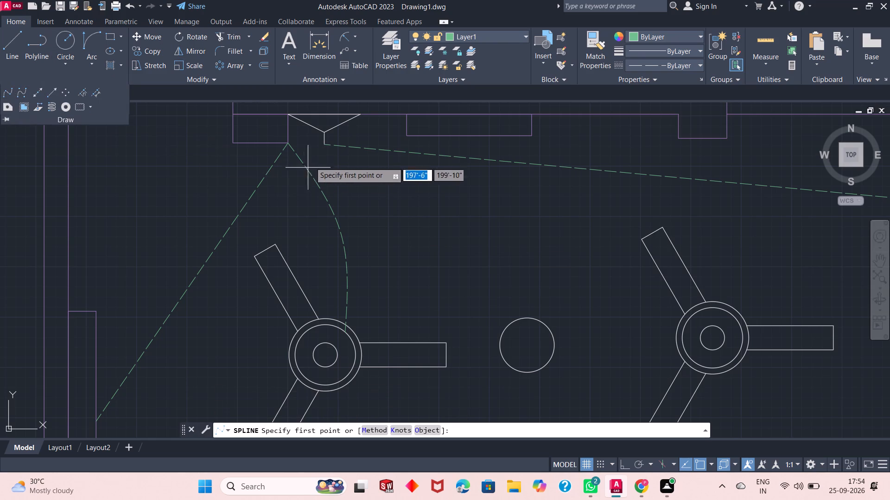
click(325, 145)
click(342, 161)
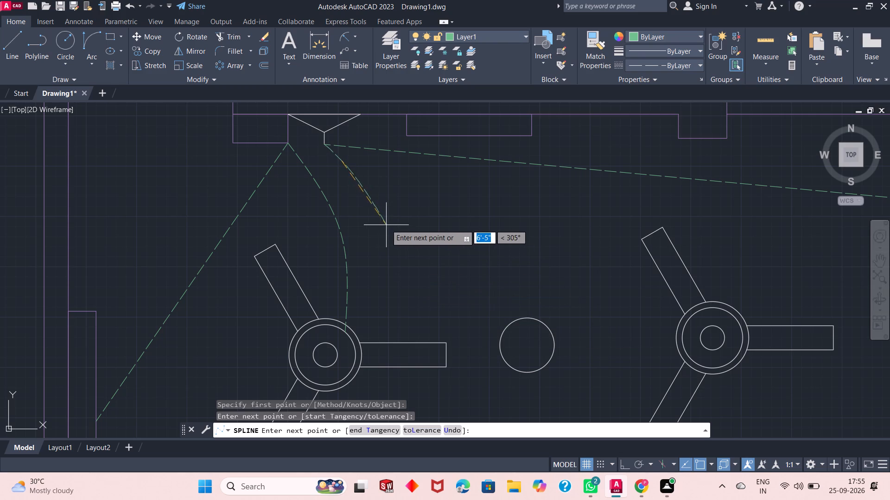
click(506, 328)
right_click(488, 294)
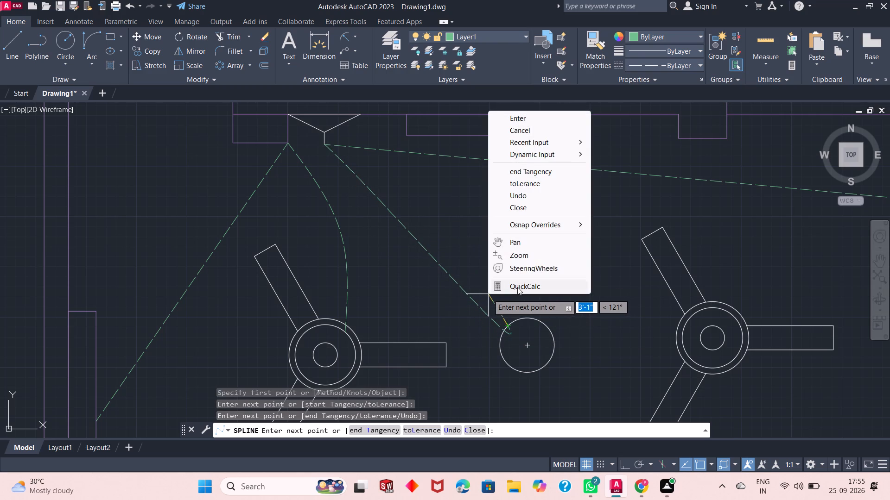
click(522, 121)
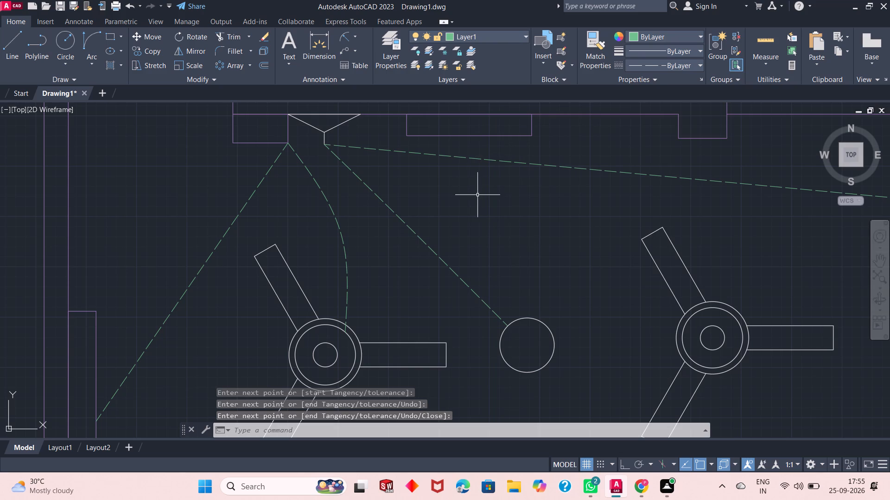
Draw a curved spline from the north wall fixture's tip to the eastern fan's hub circle, bowing below the long dashed line.
scroll(255, 205, down, 1)
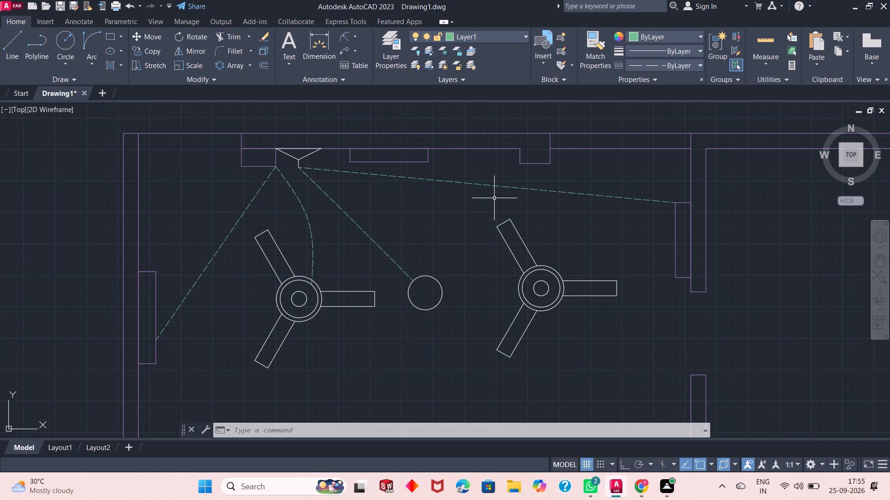
click(50, 75)
click(9, 89)
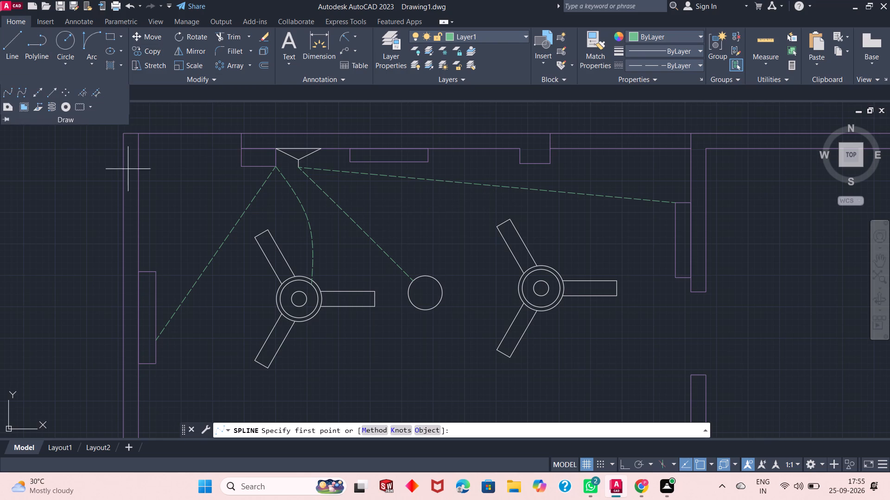
click(299, 167)
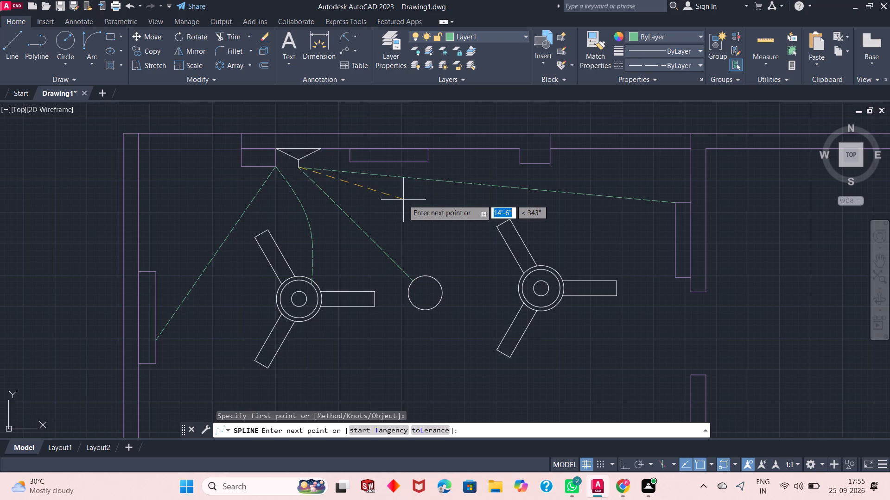
click(416, 199)
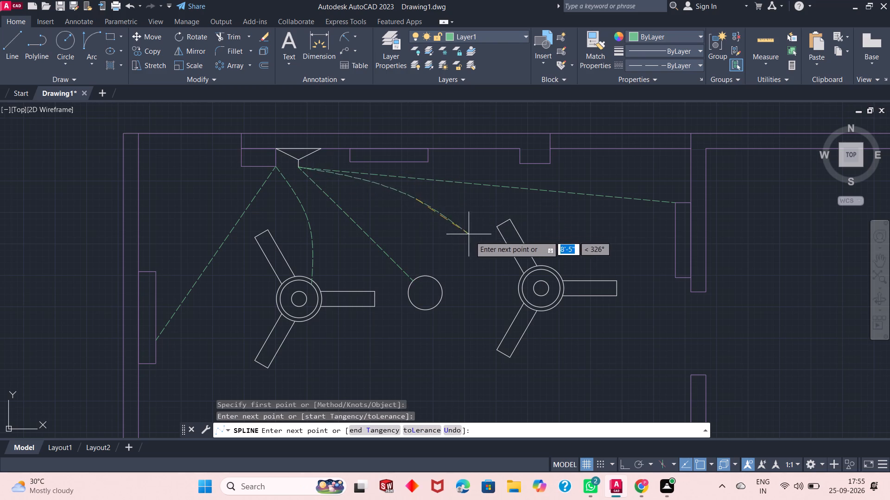
click(521, 277)
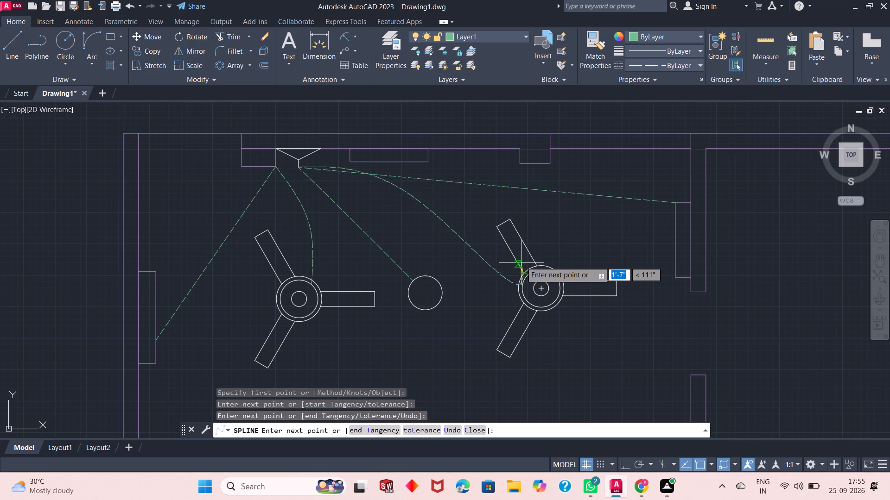
click(521, 262)
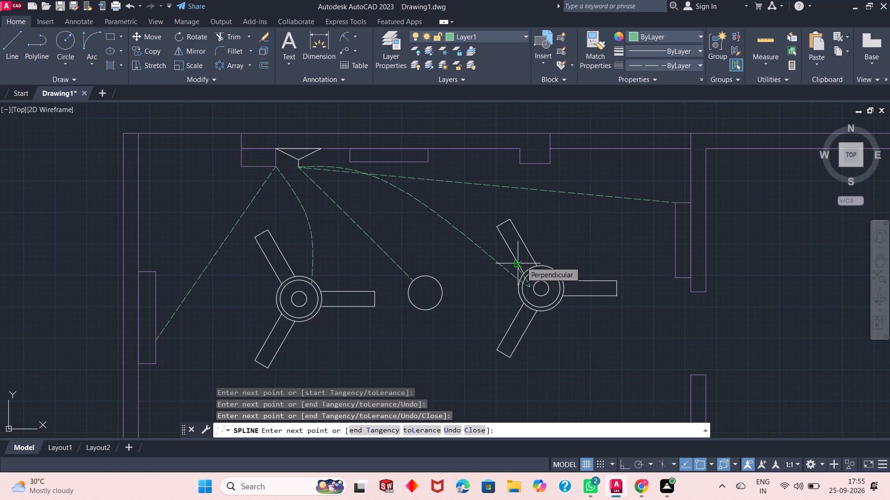
key(ctrl+z)
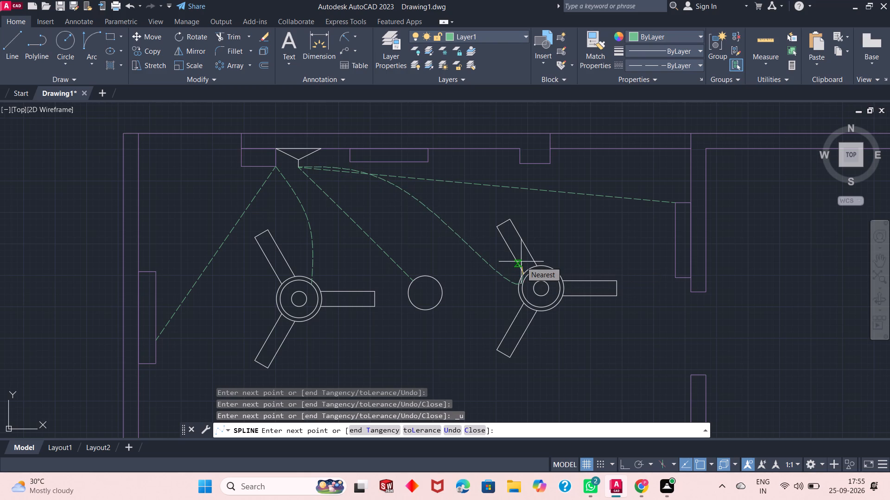
right_click(521, 262)
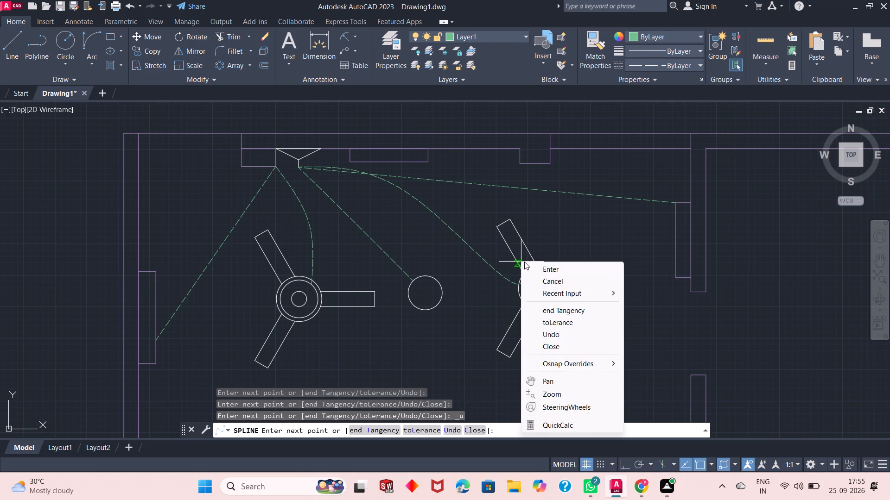
click(535, 266)
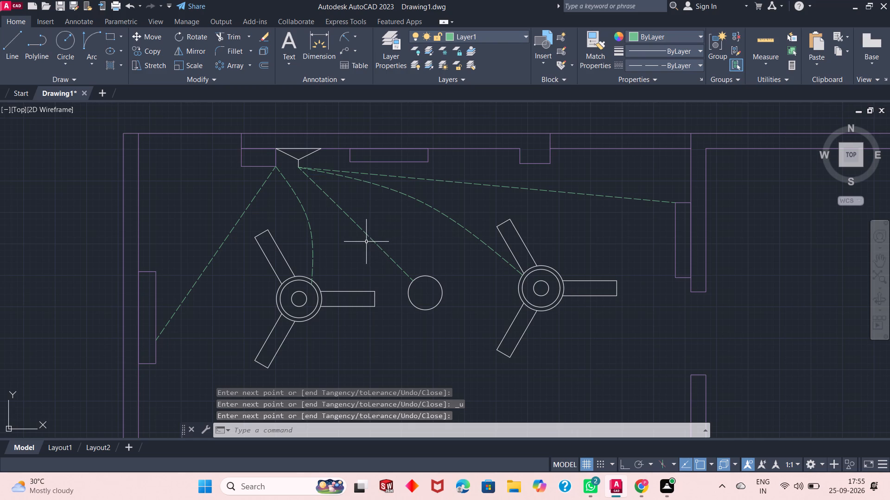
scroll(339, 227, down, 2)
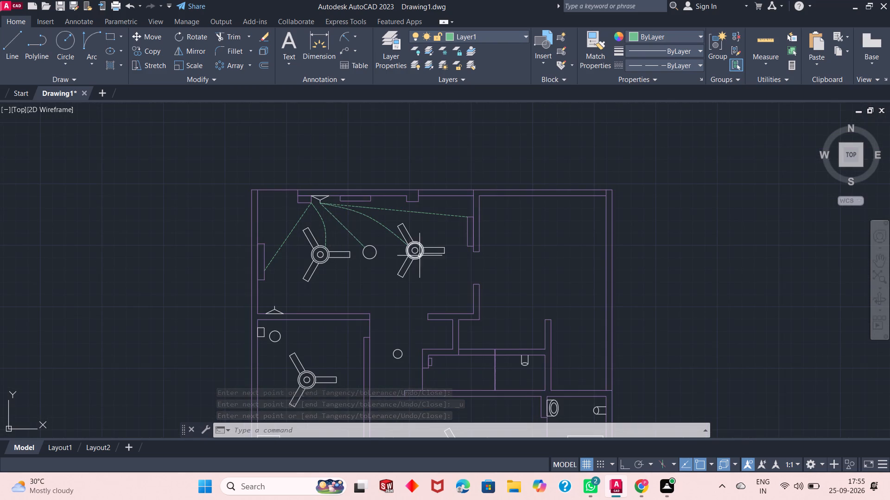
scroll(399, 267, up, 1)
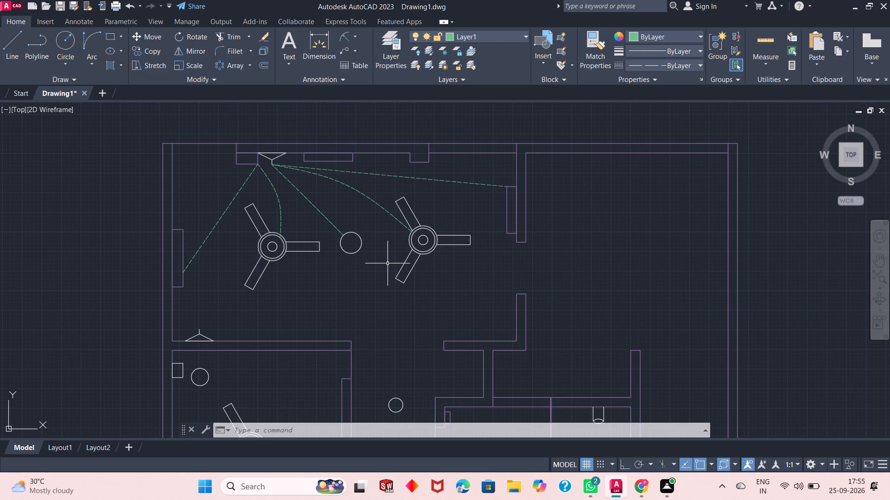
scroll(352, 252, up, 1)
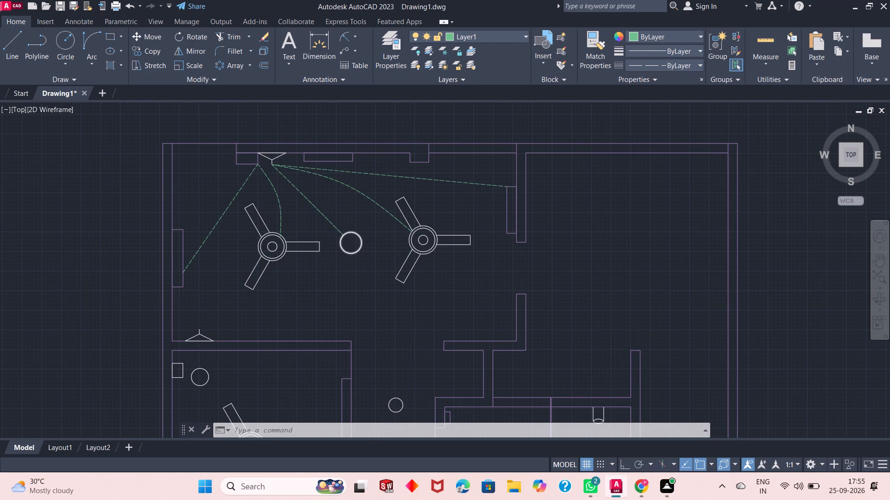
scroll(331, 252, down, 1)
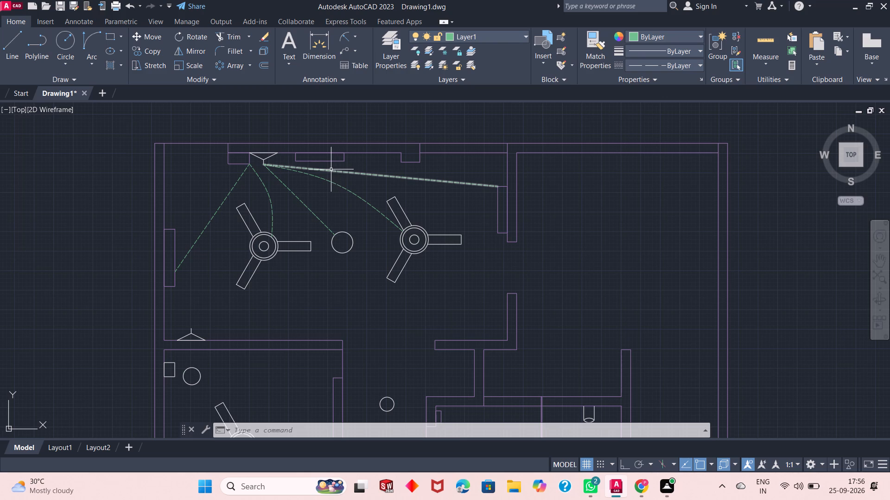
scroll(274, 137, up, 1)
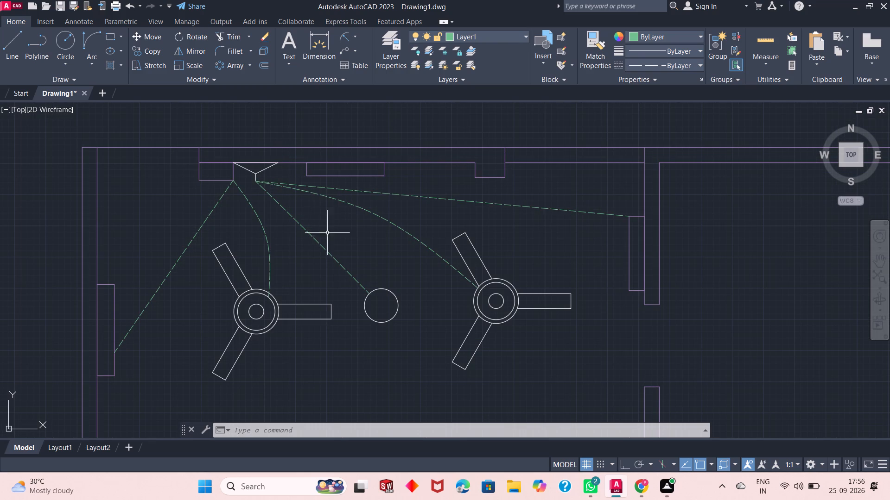
Examine the dashed connections in the north room and the fixtures in the rest of the floor plan.
scroll(374, 233, up, 2)
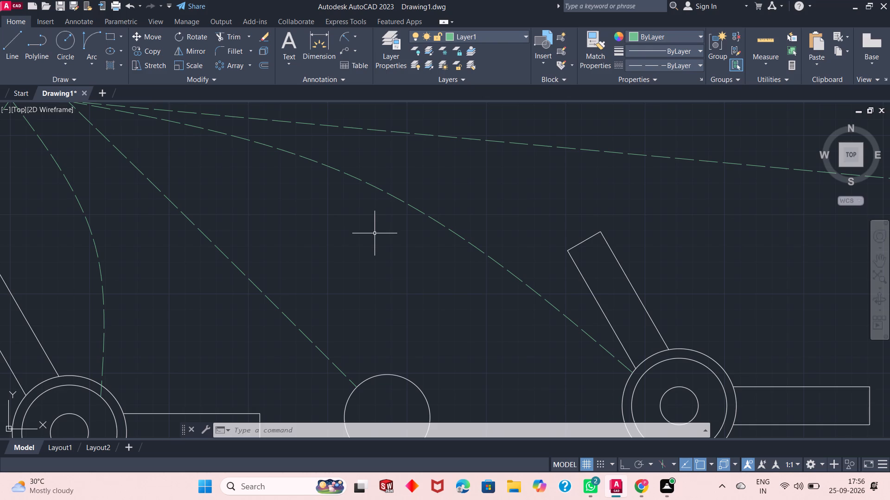
scroll(375, 234, down, 1)
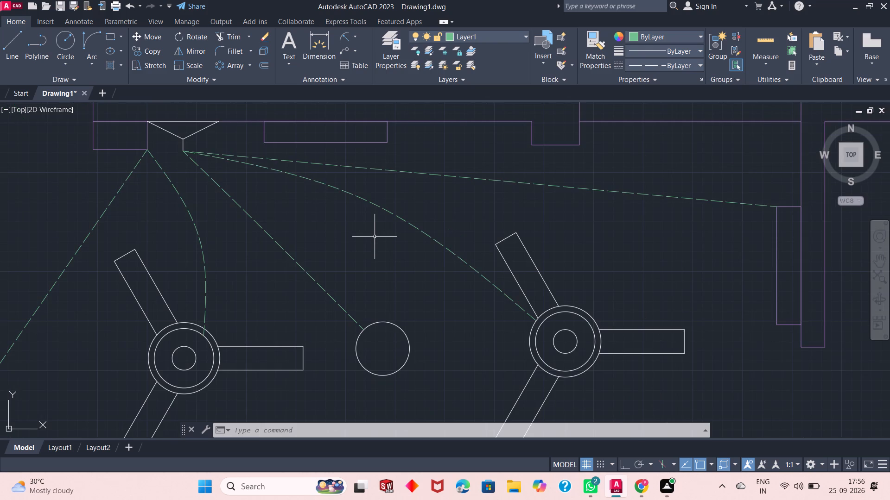
scroll(375, 237, down, 1)
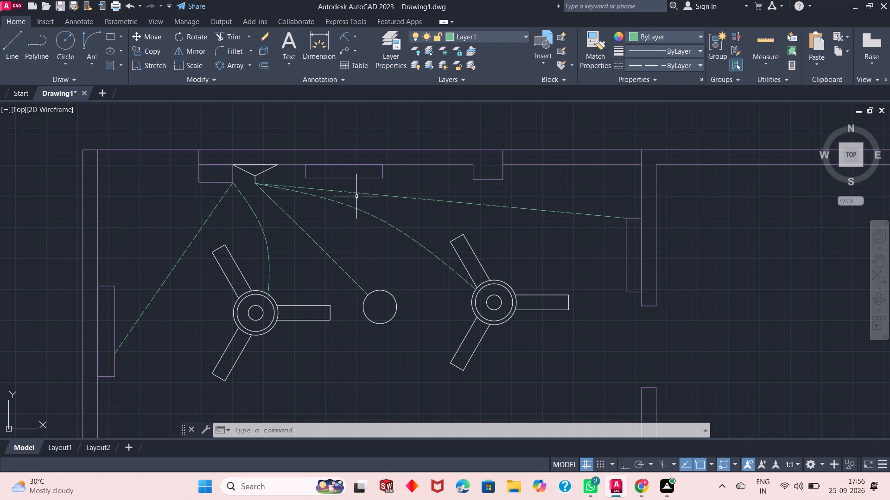
scroll(359, 193, down, 1)
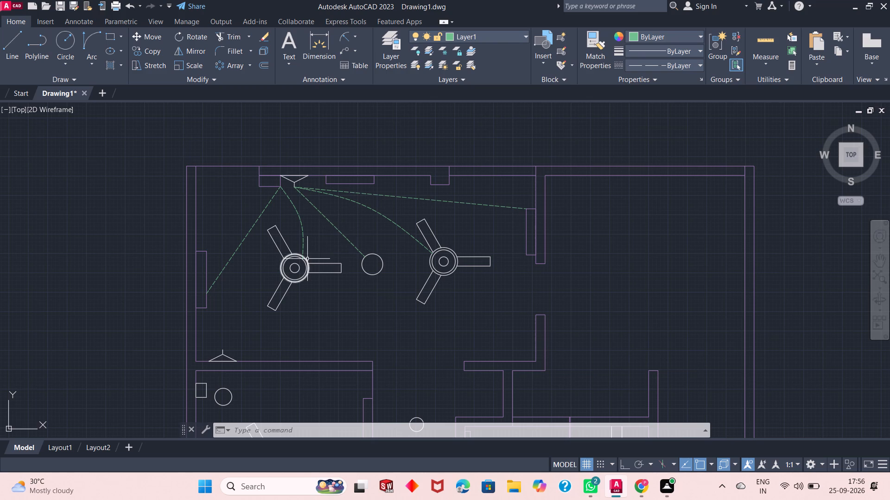
scroll(307, 259, up, 2)
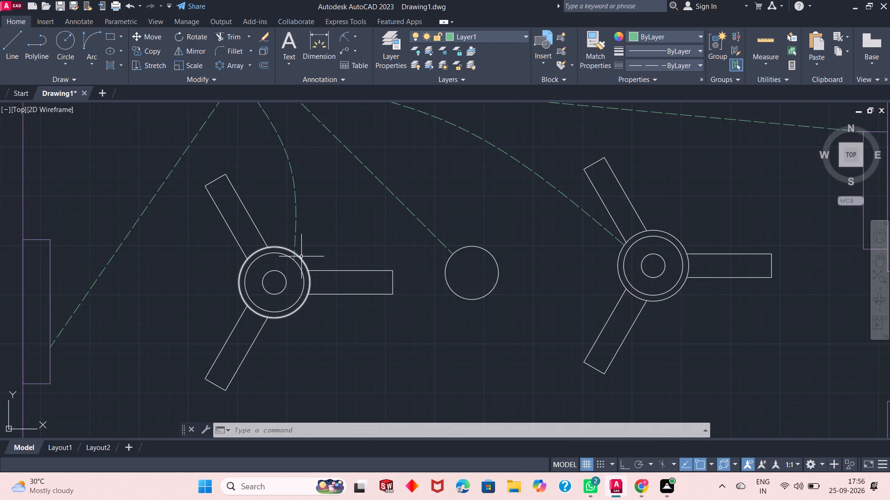
scroll(327, 235, down, 1)
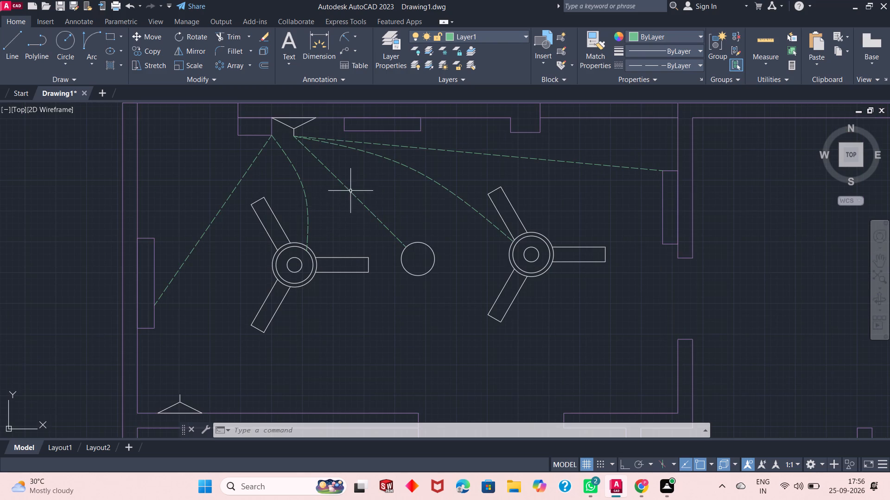
scroll(352, 190, down, 2)
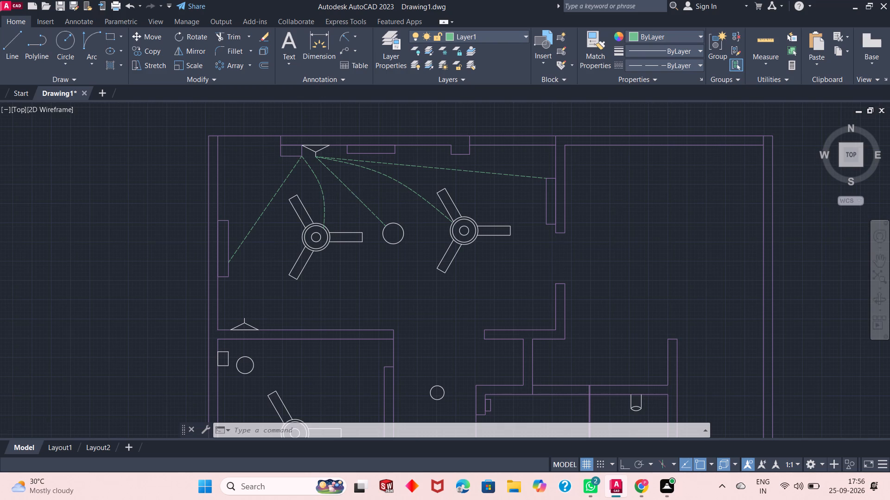
scroll(348, 199, up, 1)
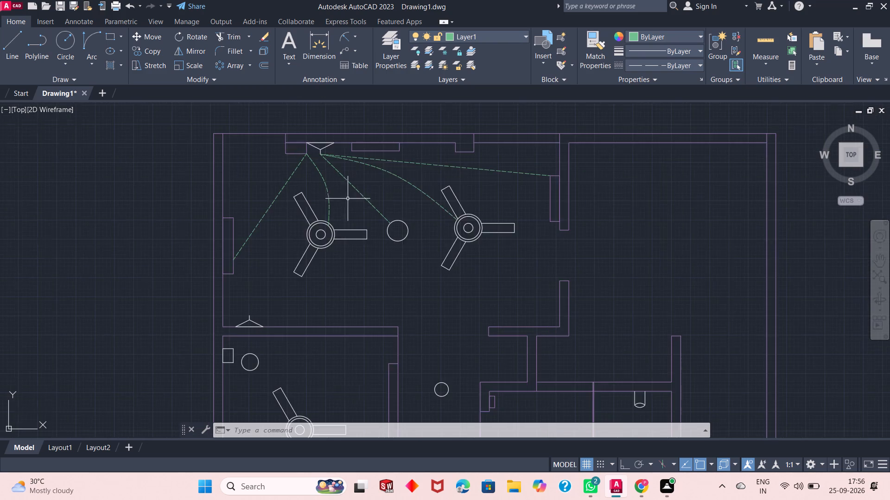
scroll(364, 196, down, 2)
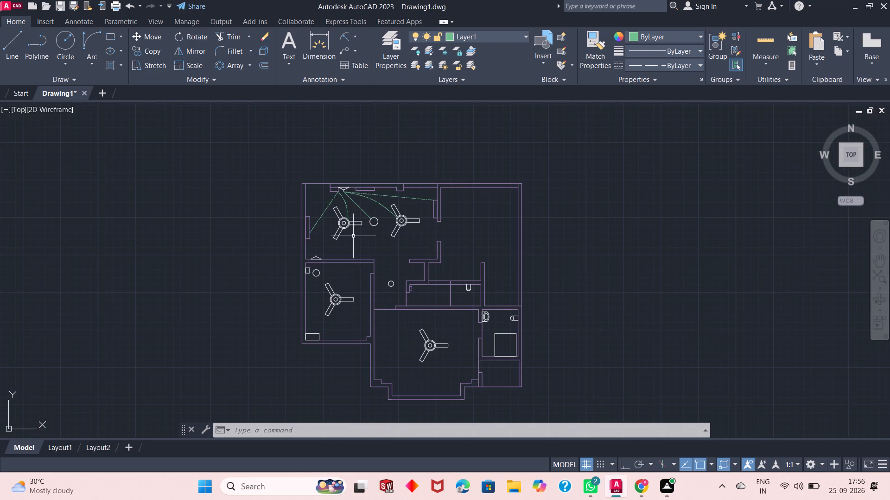
scroll(336, 312, up, 2)
scroll(334, 268, down, 2)
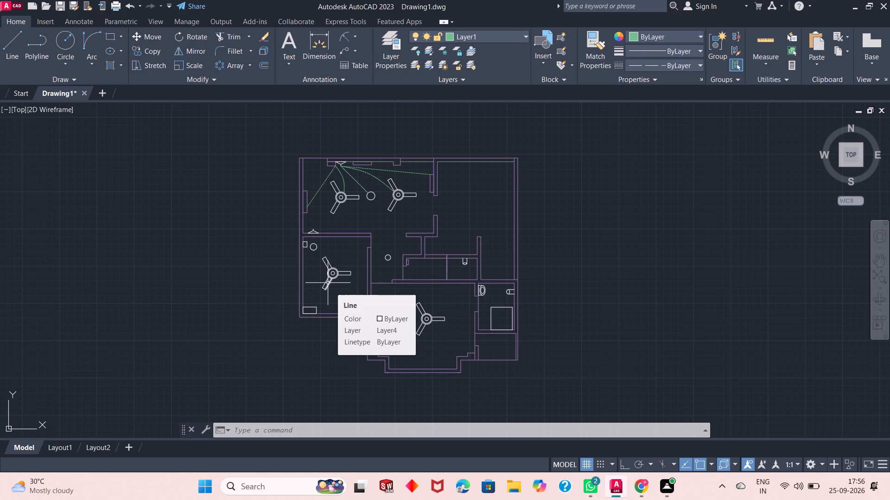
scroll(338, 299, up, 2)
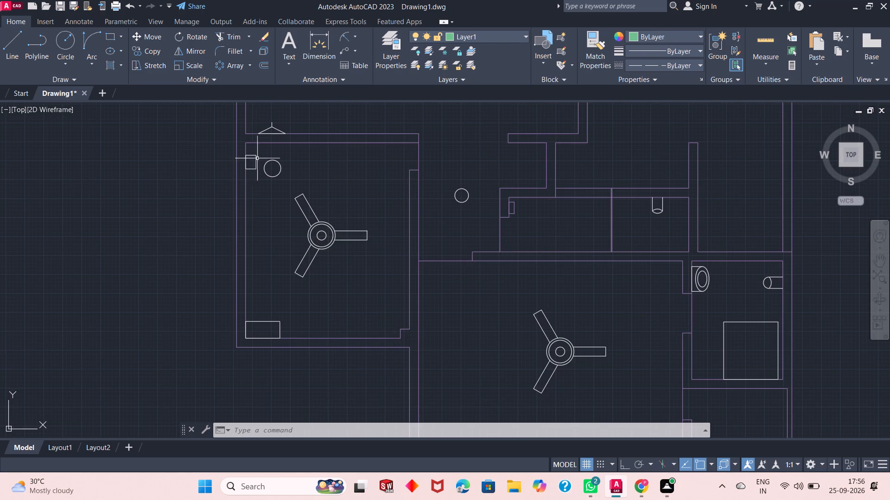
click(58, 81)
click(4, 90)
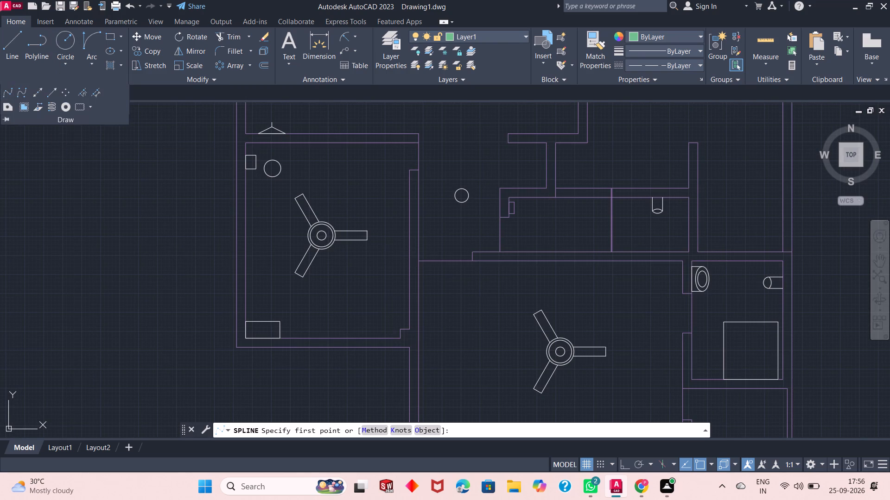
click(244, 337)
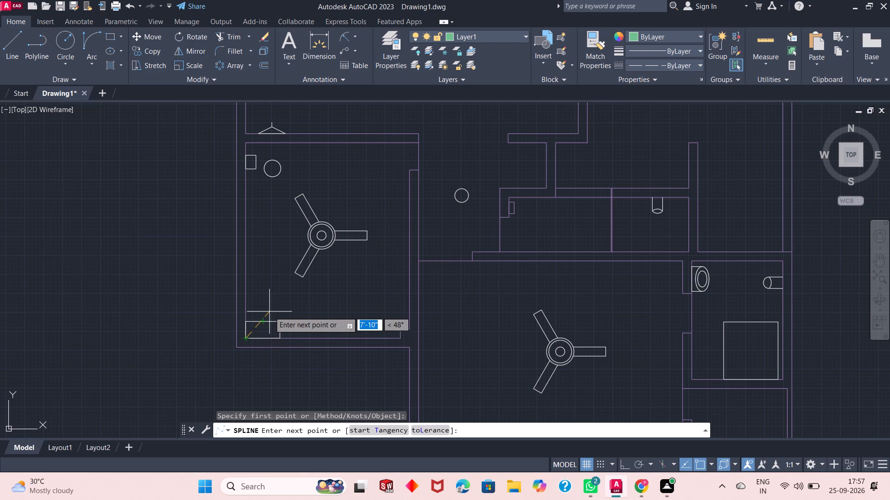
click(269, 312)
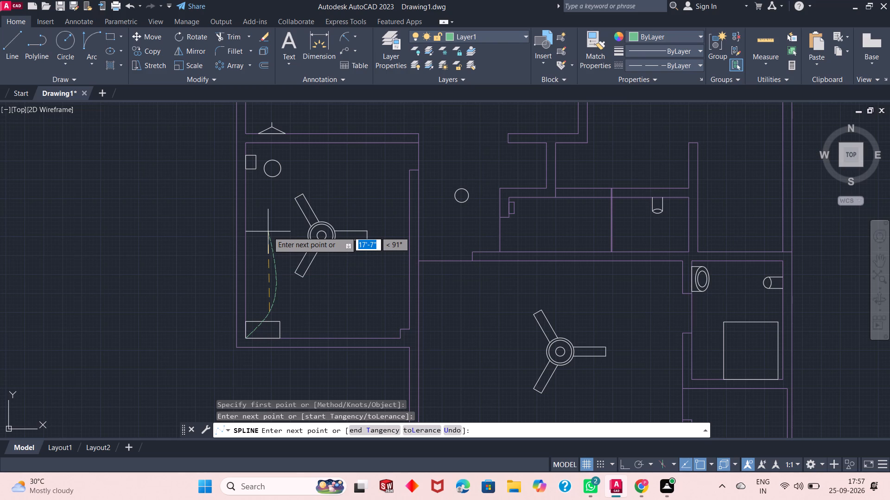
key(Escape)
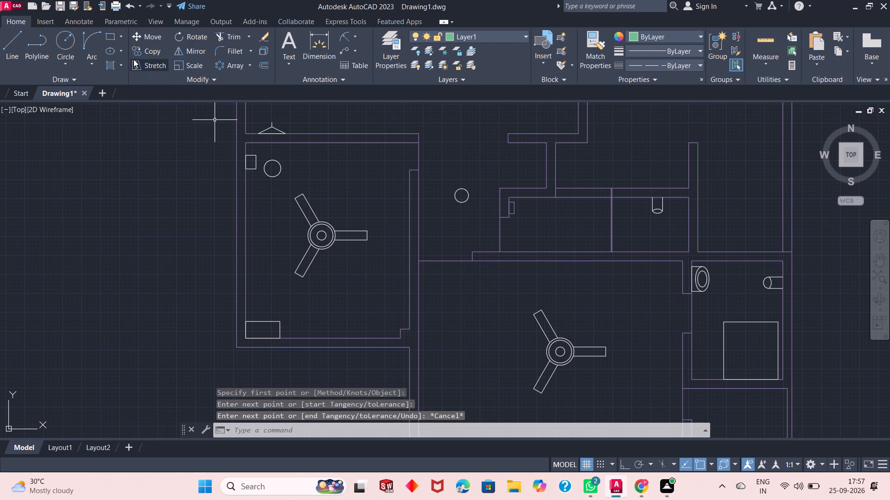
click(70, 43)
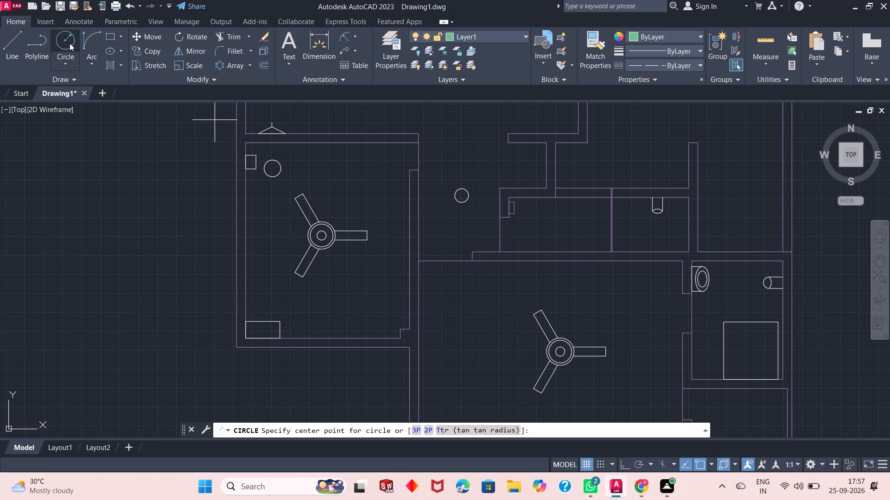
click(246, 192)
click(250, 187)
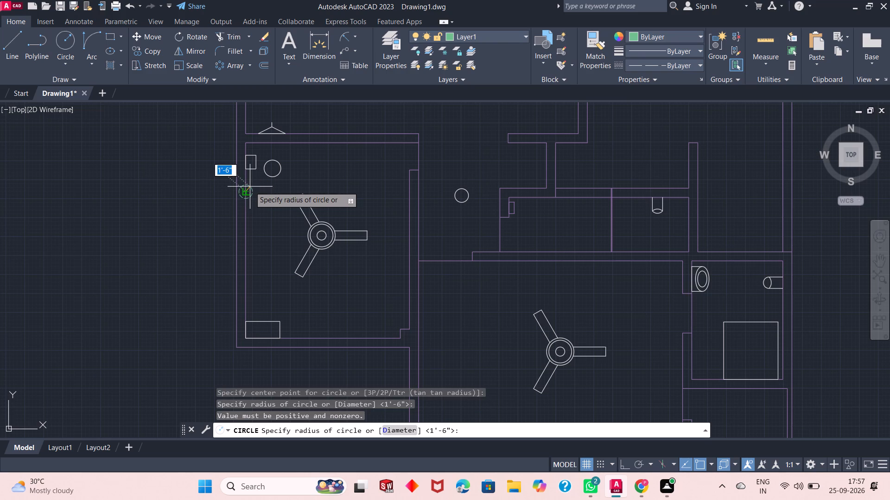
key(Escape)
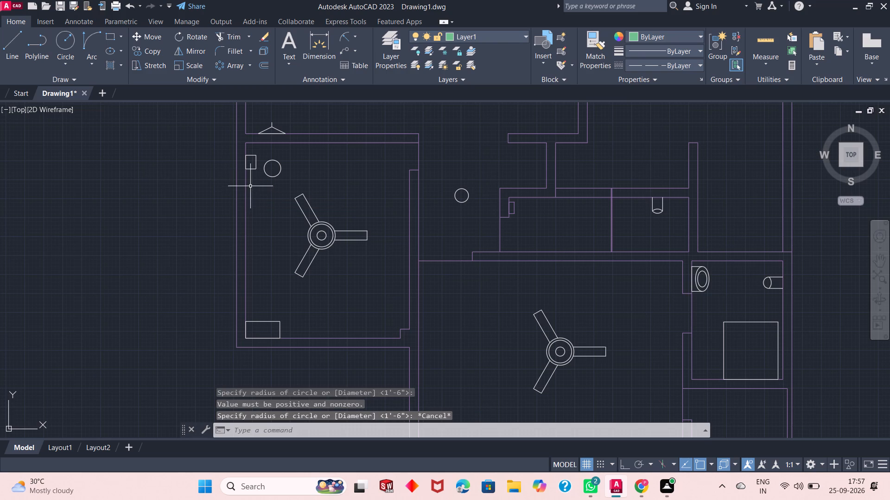
Make Layer4 the current layer.
click(472, 37)
click(474, 106)
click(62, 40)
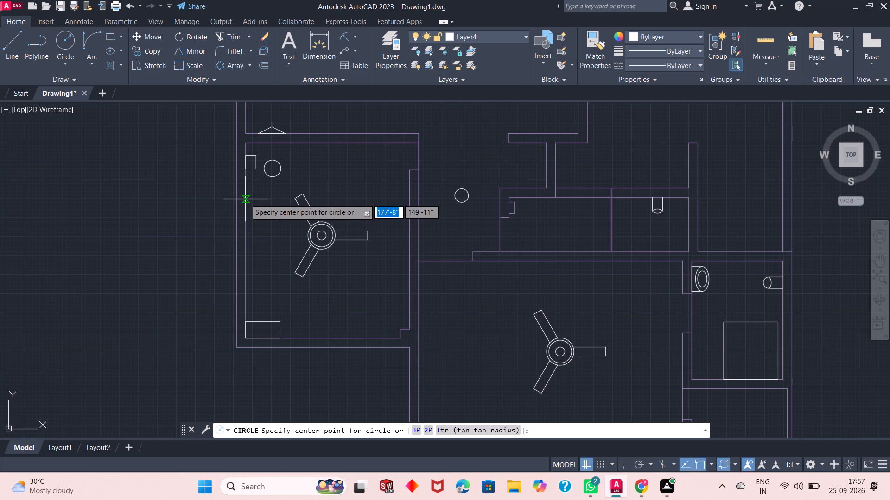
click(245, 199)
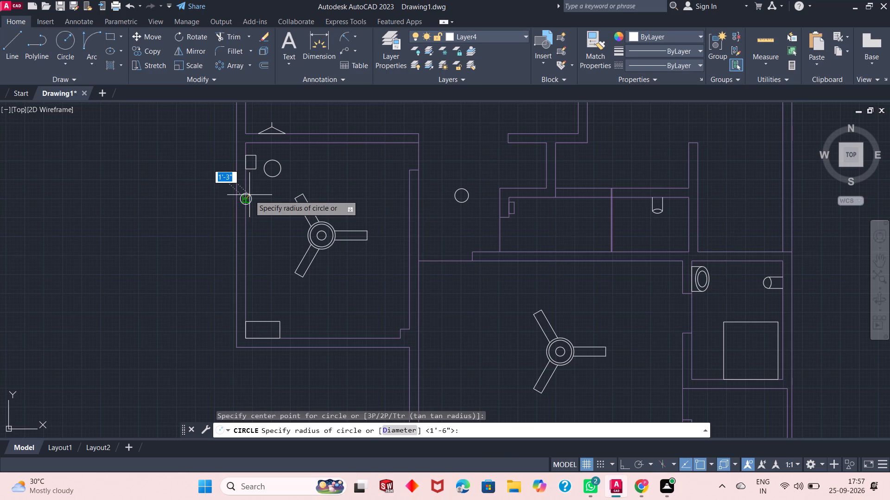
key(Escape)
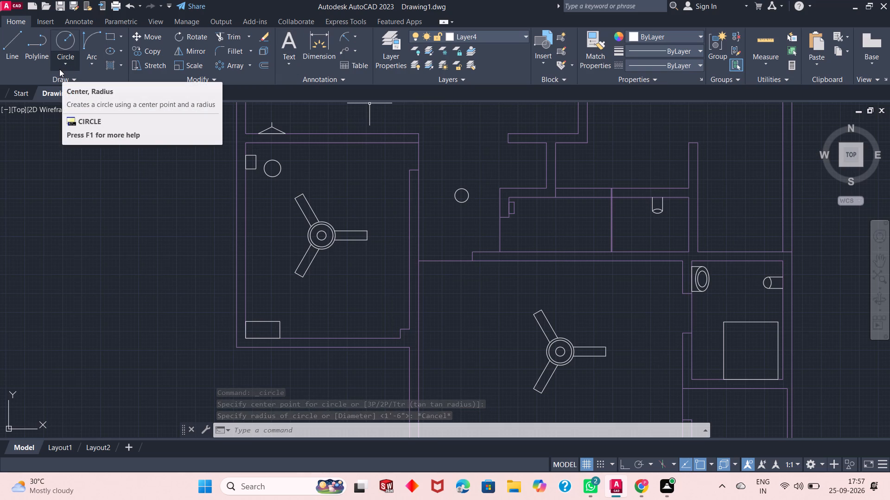
Draw a circle of about 1'-1" radius centred on the west room's inner west wall line, just south of the small rectangle.
click(67, 43)
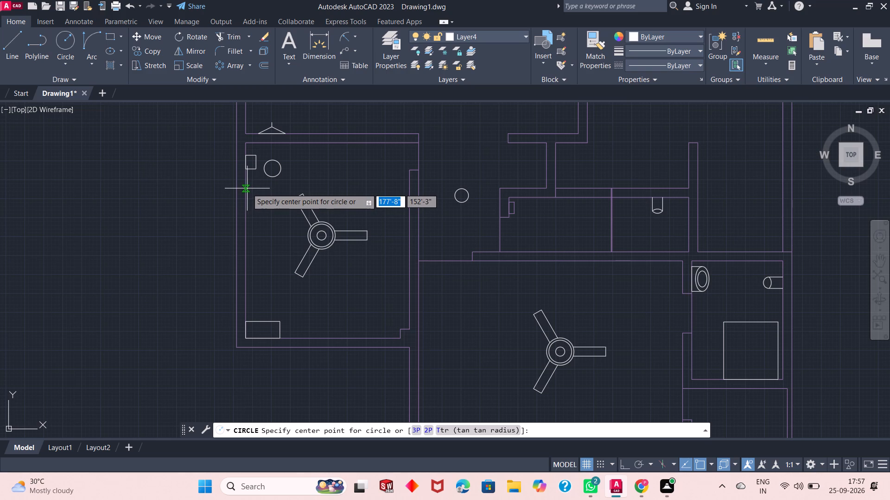
scroll(247, 193, up, 1)
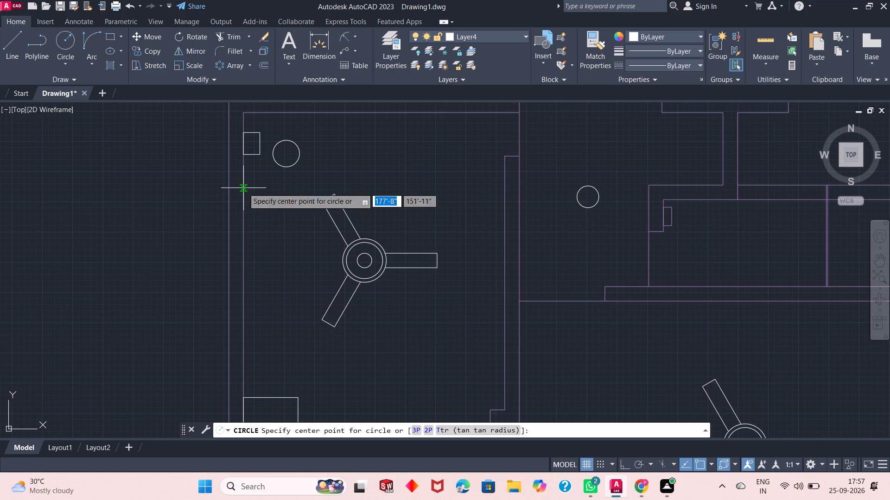
click(243, 185)
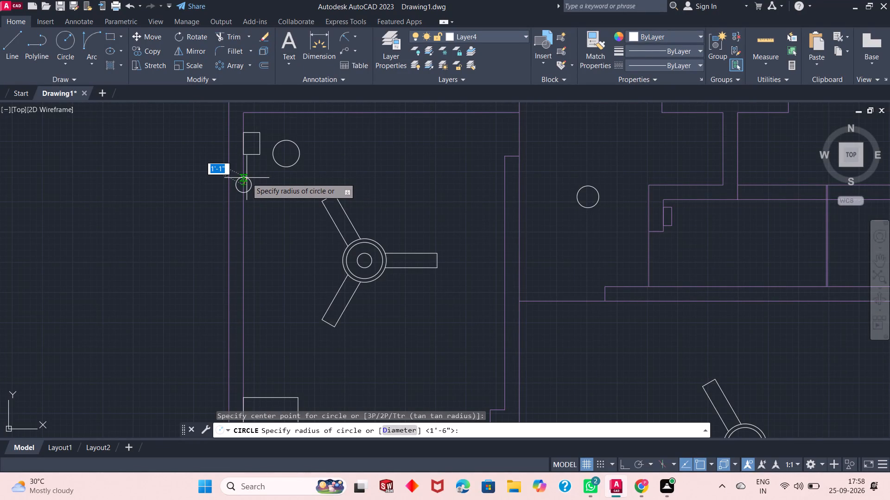
click(248, 177)
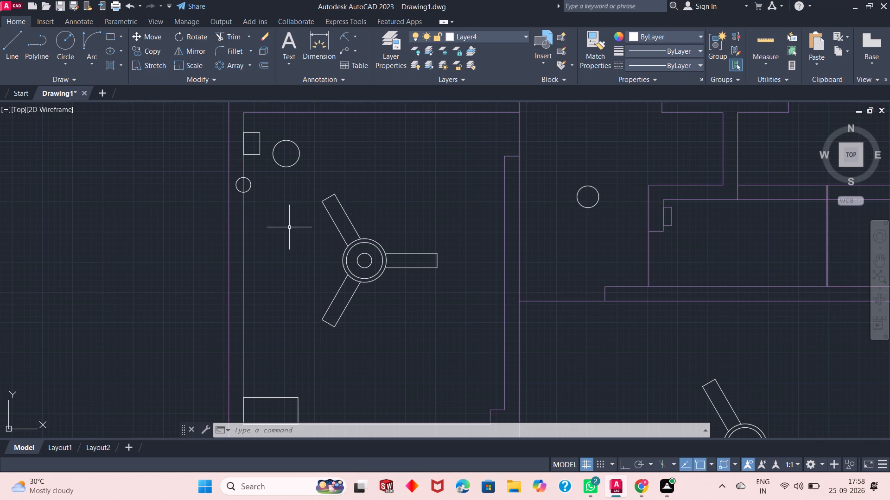
On Layer1, draw a curved spline from the west room's southwest inner corner to the small circle on its west wall, bowing east.
scroll(279, 192, down, 1)
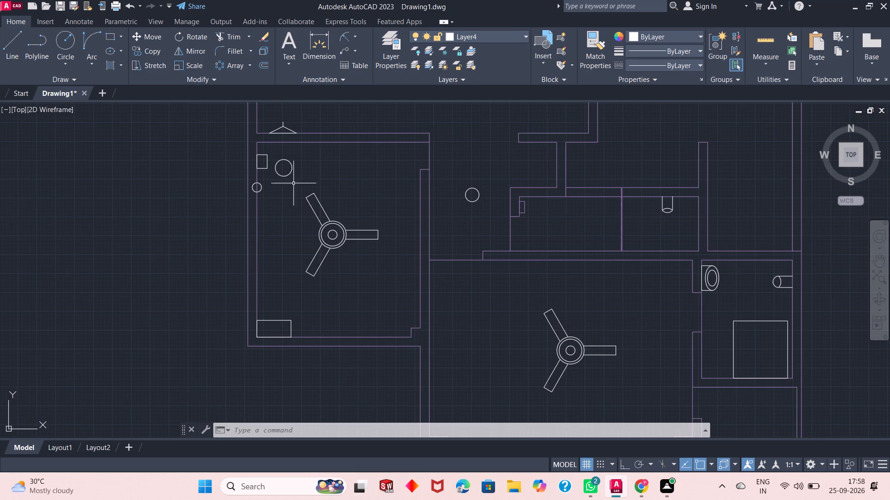
click(471, 38)
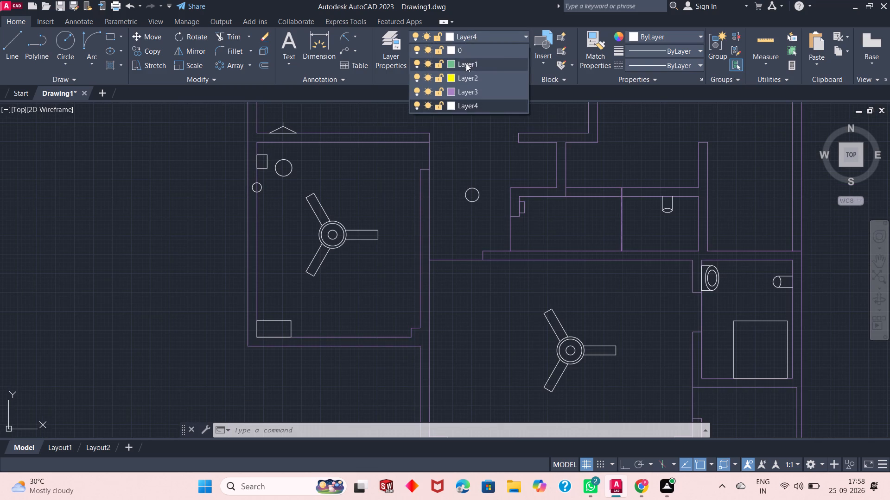
click(466, 63)
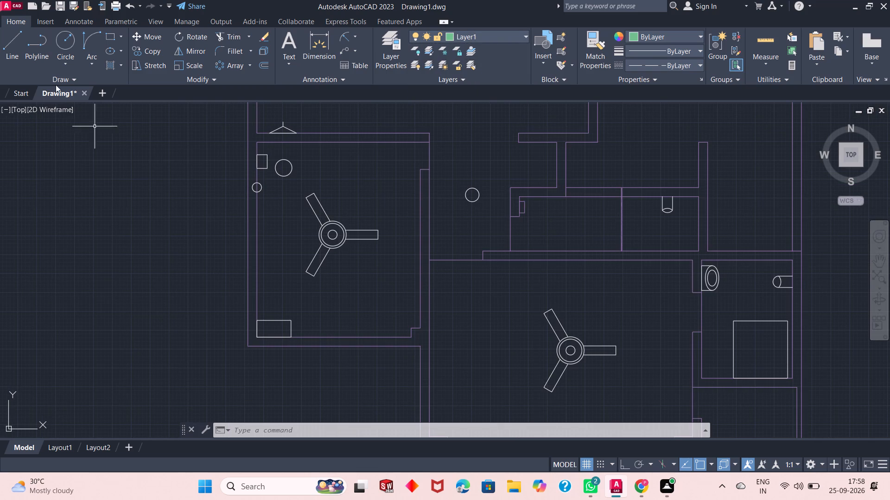
click(26, 78)
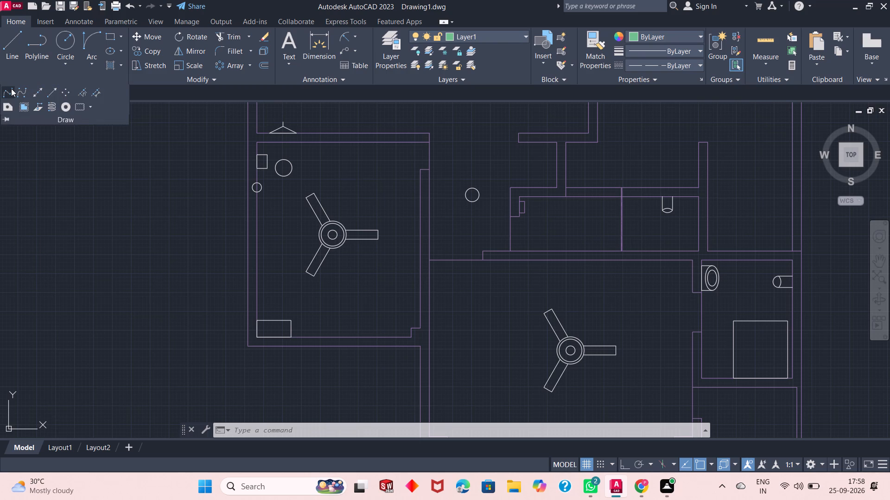
click(10, 89)
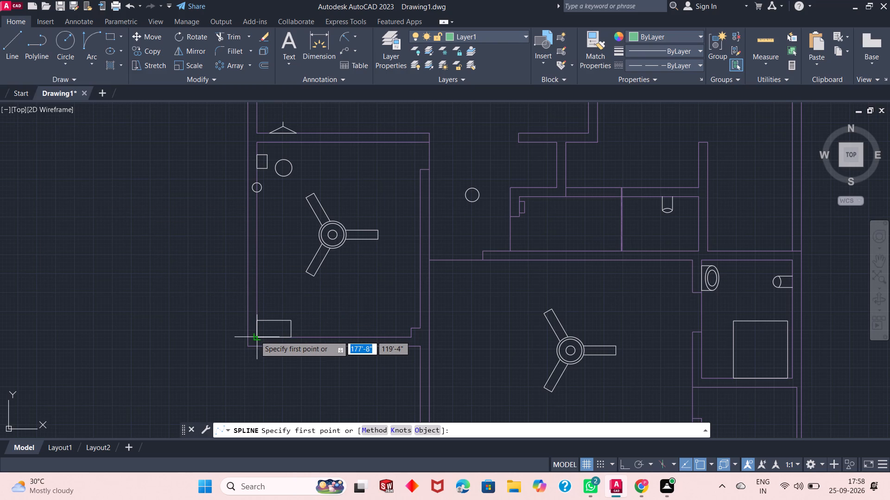
click(256, 334)
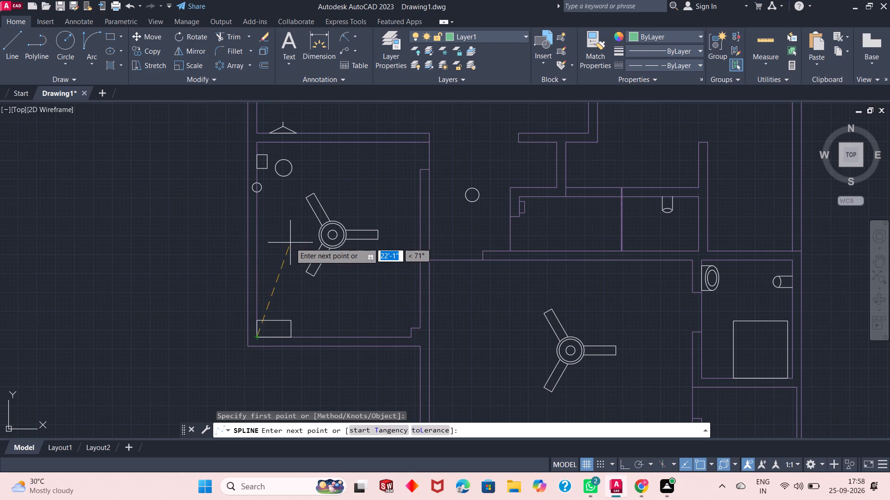
click(277, 314)
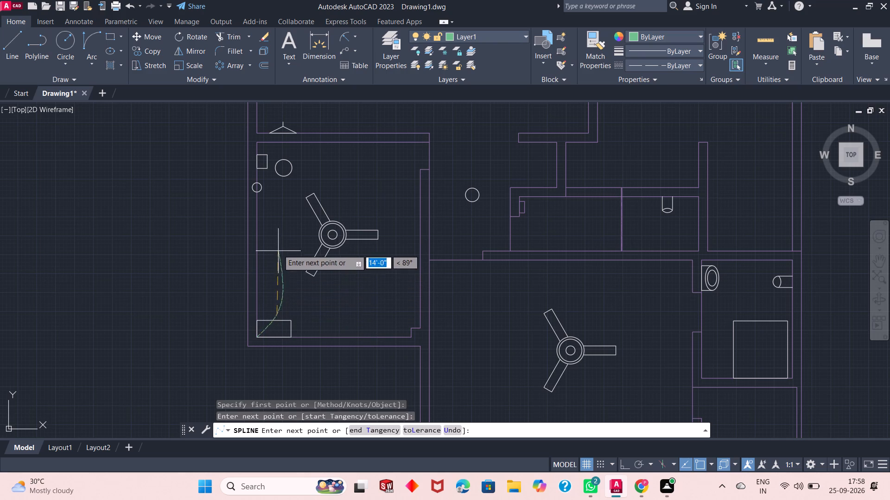
click(262, 189)
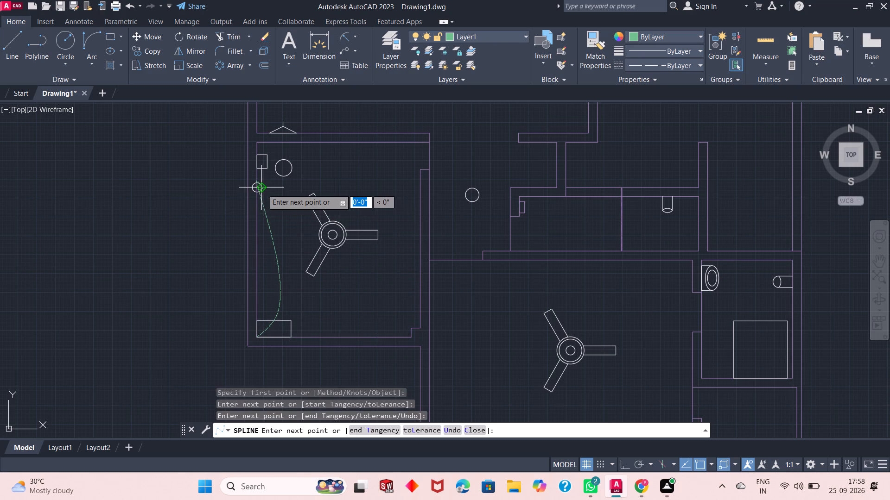
right_click(262, 189)
click(293, 199)
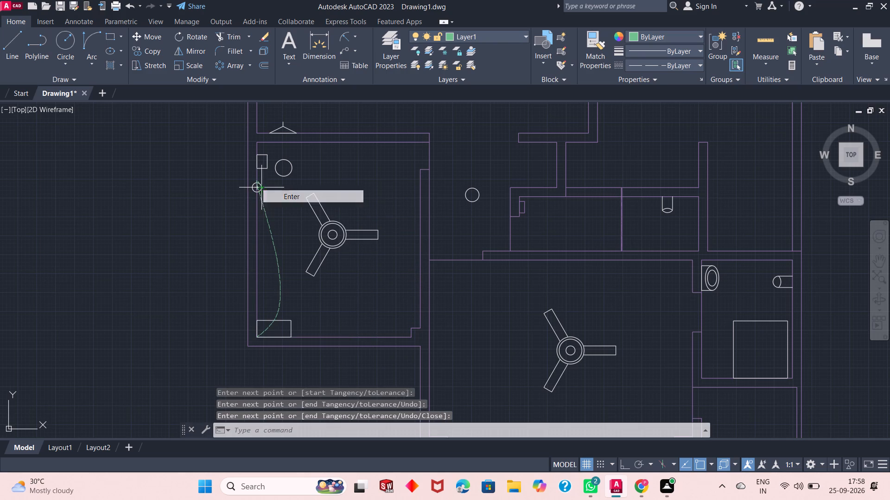
Undo the spline joining the west room's southwest inner corner to the small circle on the west wall.
scroll(262, 196, down, 3)
scroll(262, 186, up, 4)
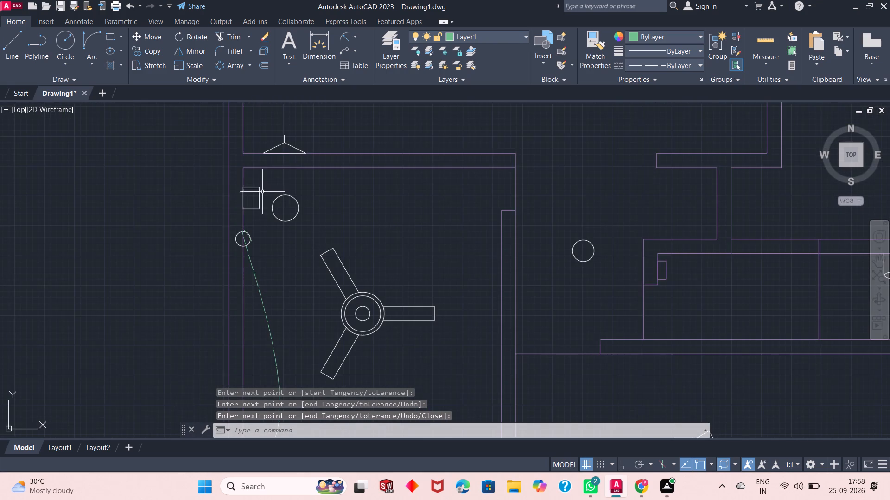
scroll(242, 252, up, 2)
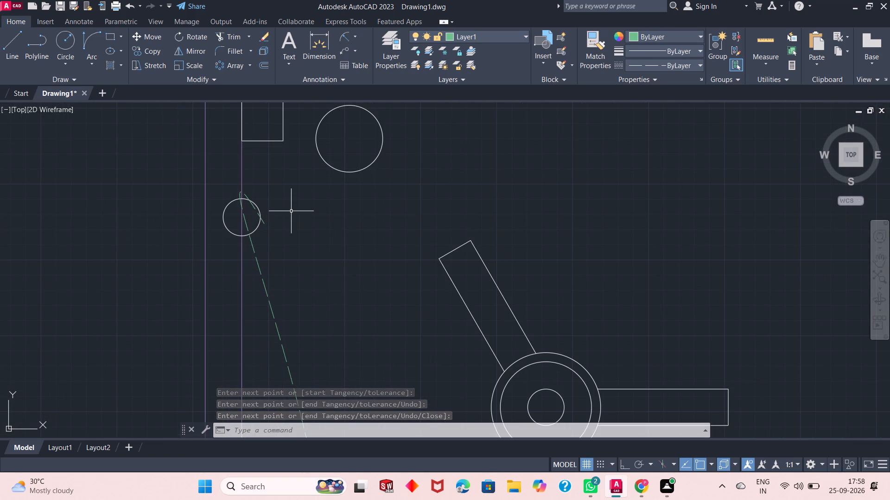
key(ctrl+z)
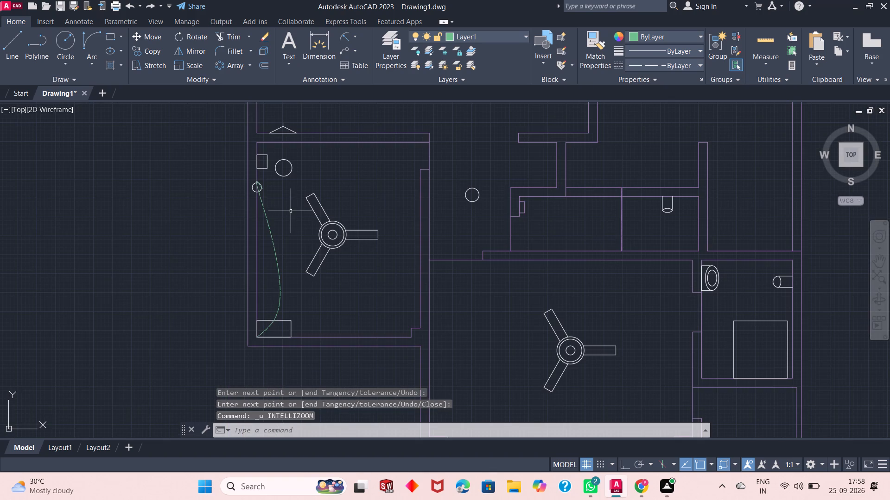
key(ctrl+z)
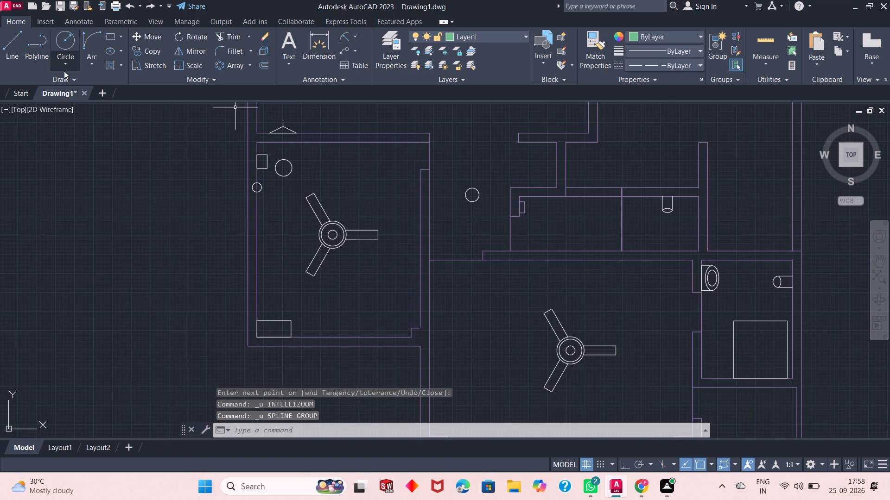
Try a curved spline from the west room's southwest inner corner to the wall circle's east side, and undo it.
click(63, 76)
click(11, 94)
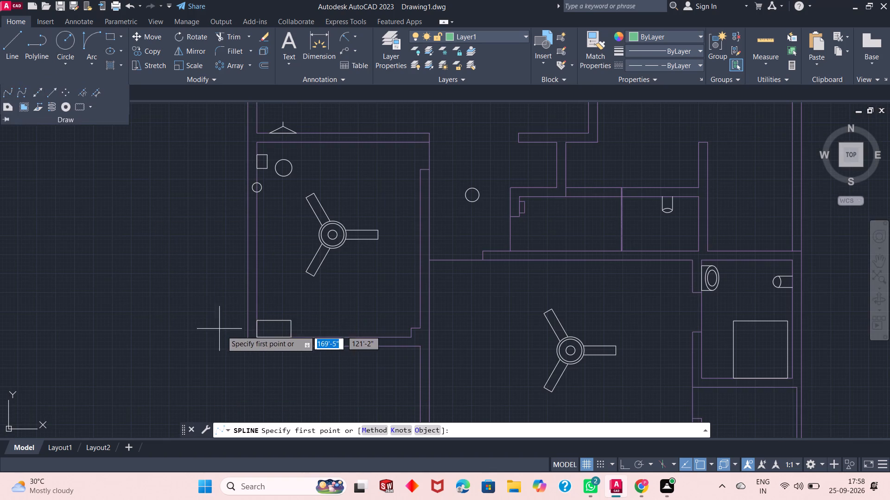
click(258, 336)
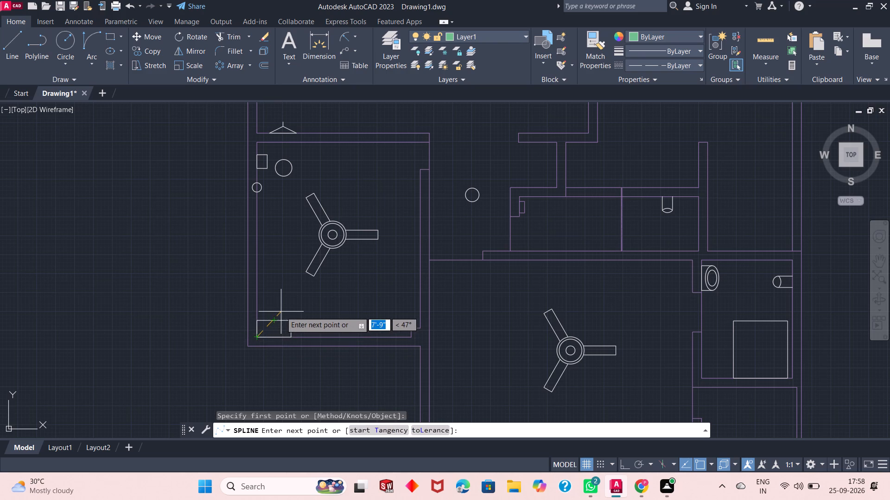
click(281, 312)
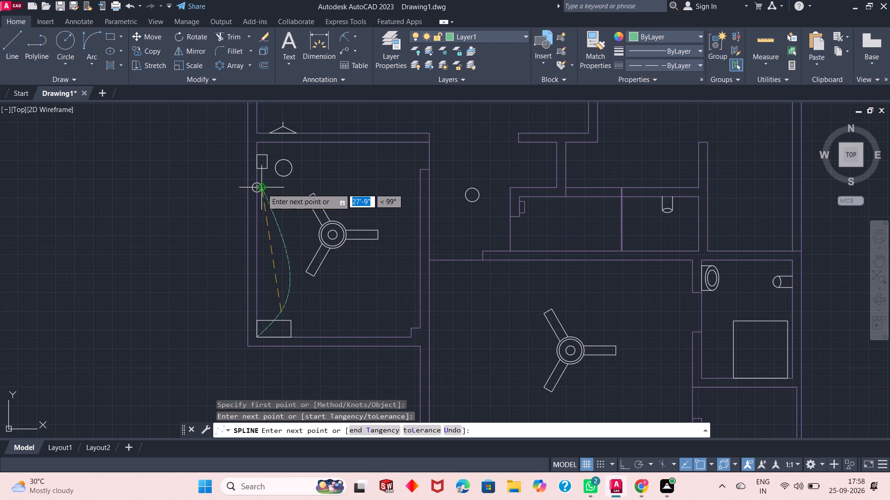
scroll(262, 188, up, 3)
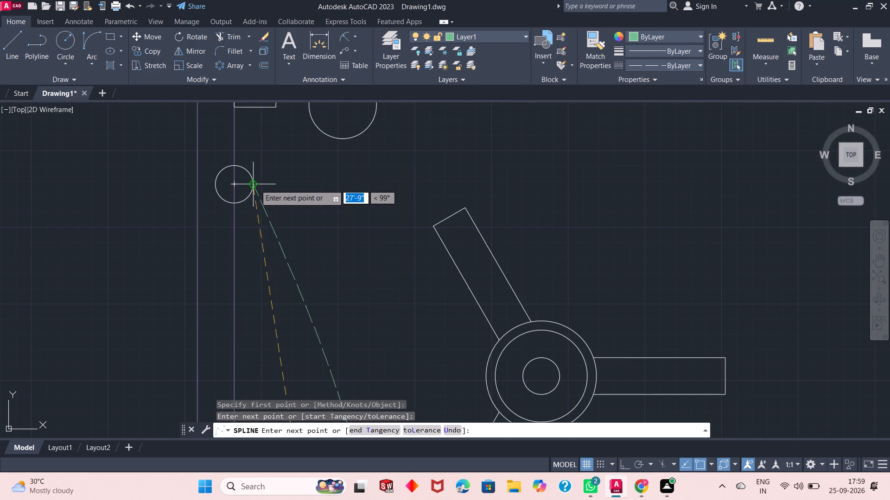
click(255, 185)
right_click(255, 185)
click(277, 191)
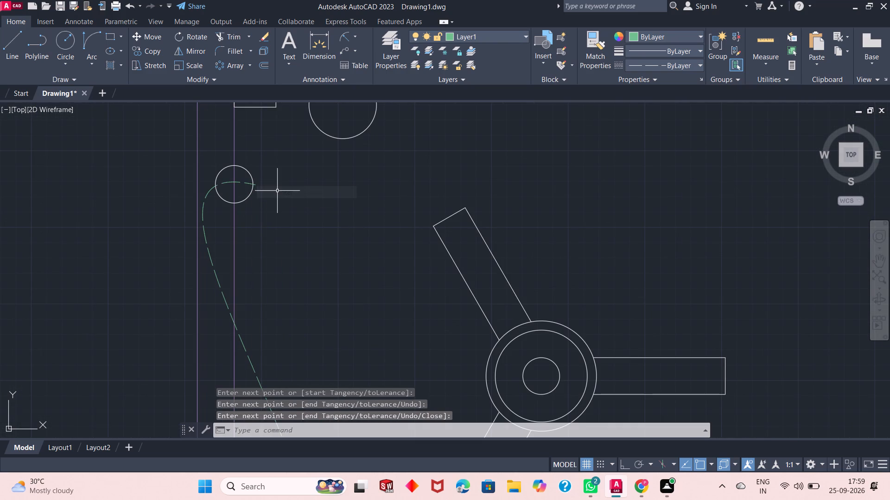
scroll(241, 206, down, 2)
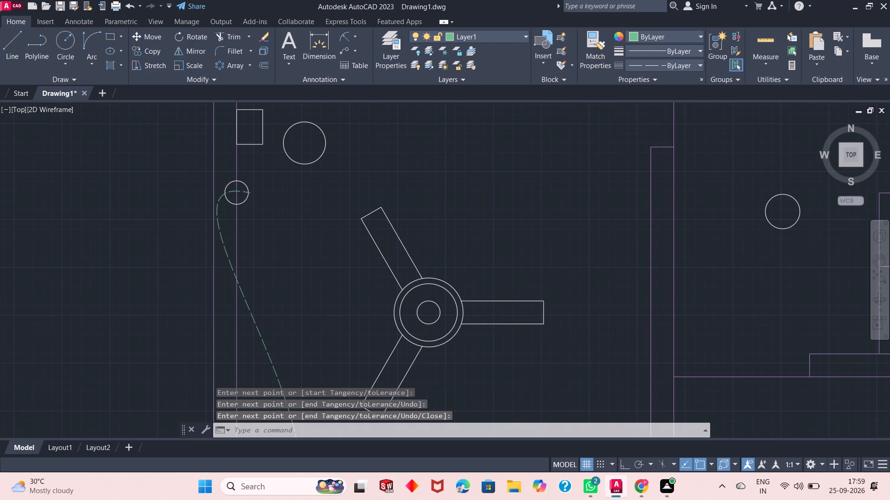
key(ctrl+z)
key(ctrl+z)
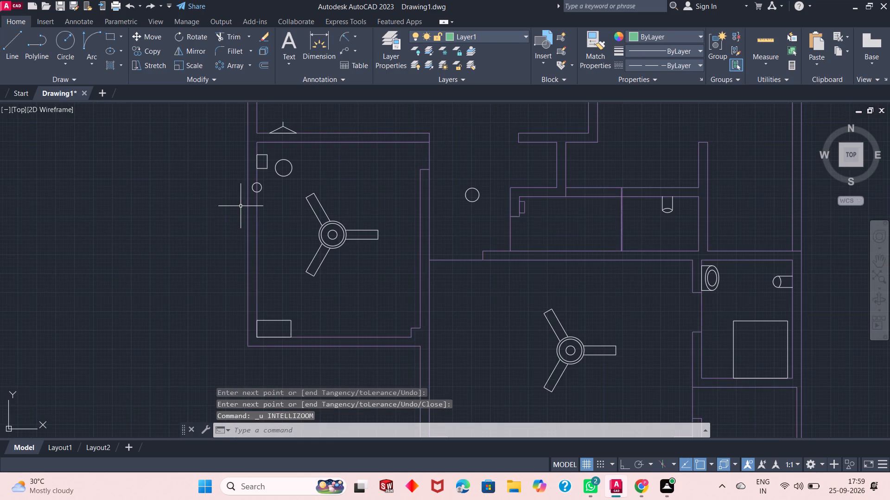
On Layer1, draw an east-bowing spline from the west room's southwest inner corner to the east edge of the small wall circle.
click(63, 77)
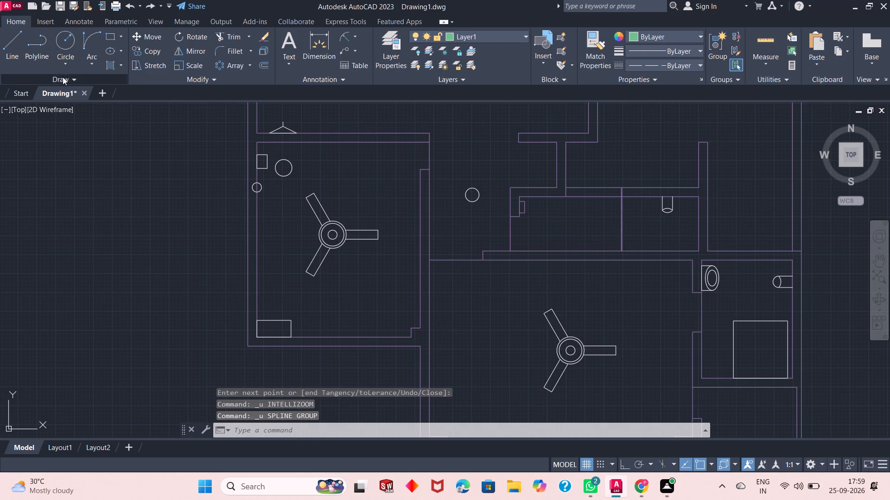
click(7, 94)
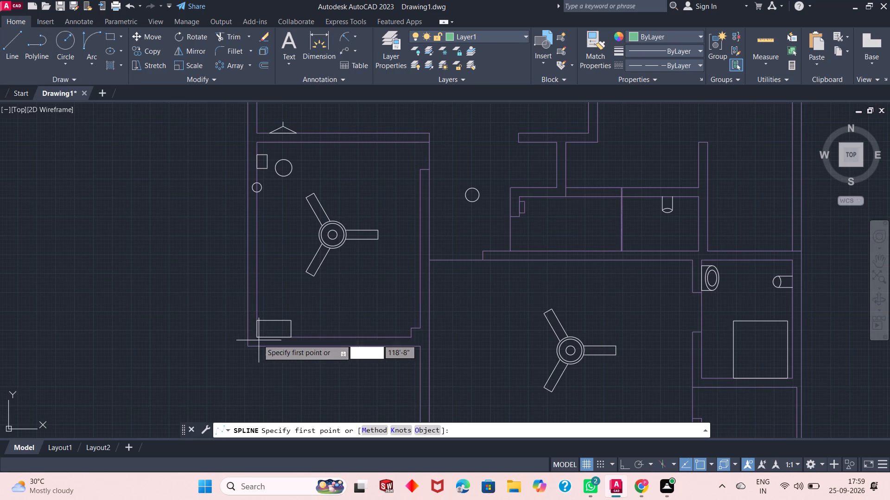
click(257, 337)
click(282, 314)
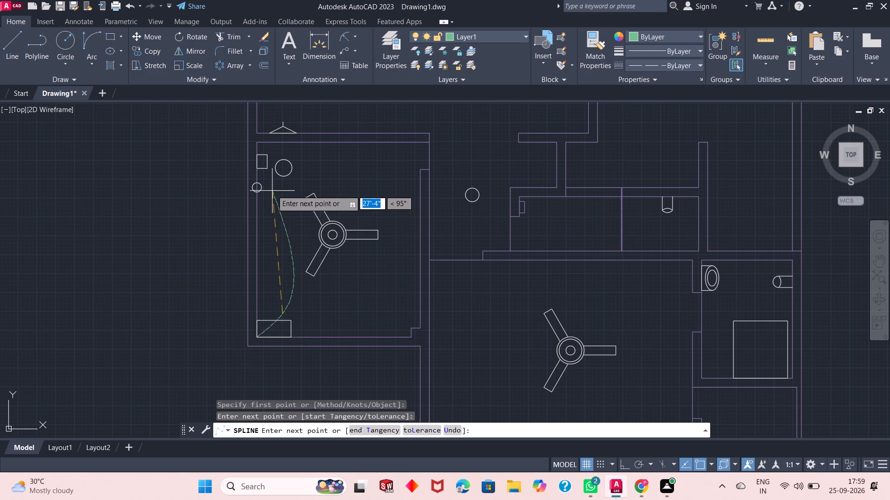
scroll(269, 188, down, 2)
scroll(269, 188, up, 6)
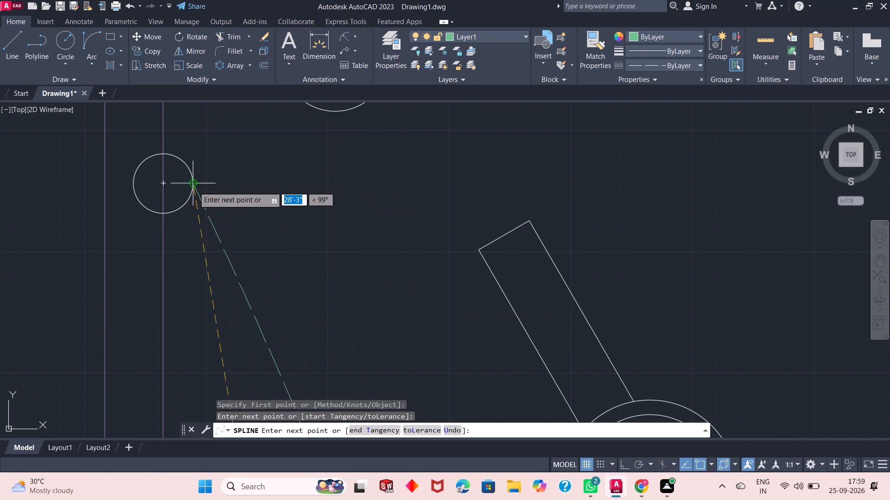
click(192, 191)
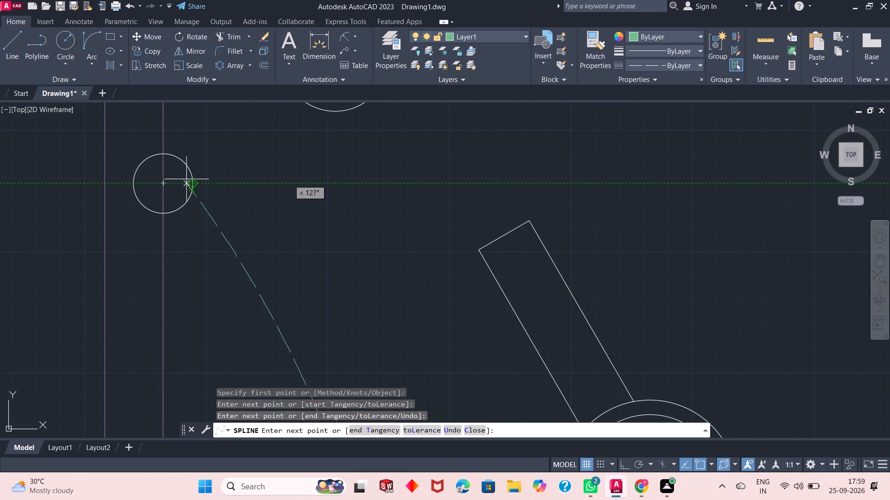
right_click(184, 181)
click(203, 187)
scroll(259, 206, down, 2)
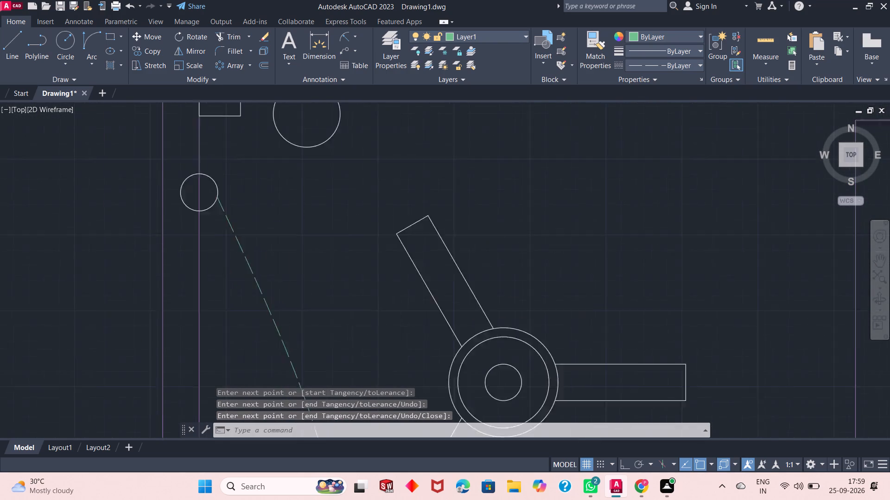
scroll(257, 203, down, 2)
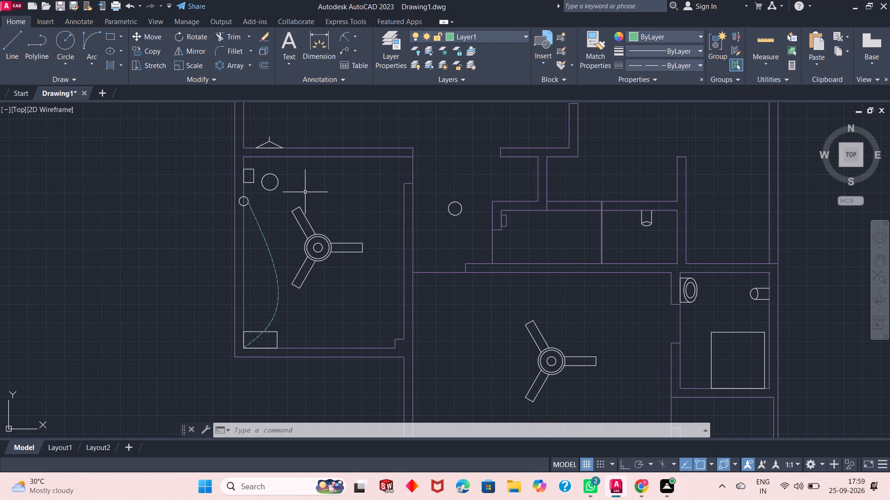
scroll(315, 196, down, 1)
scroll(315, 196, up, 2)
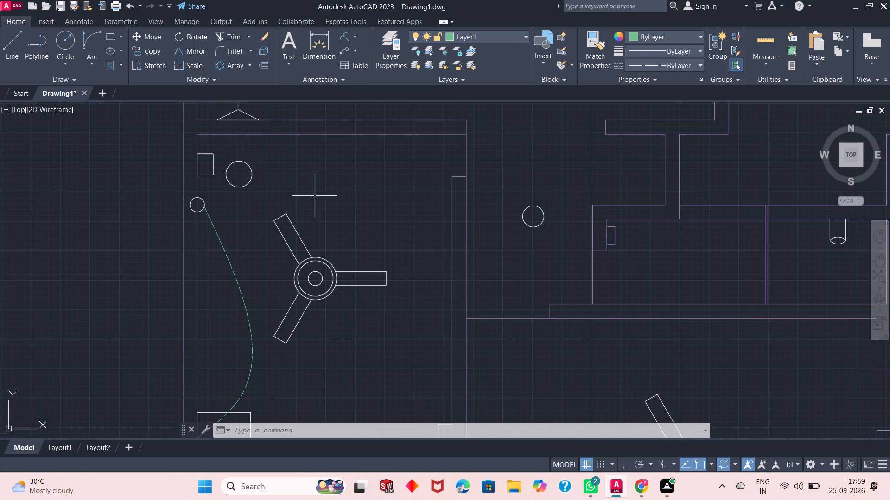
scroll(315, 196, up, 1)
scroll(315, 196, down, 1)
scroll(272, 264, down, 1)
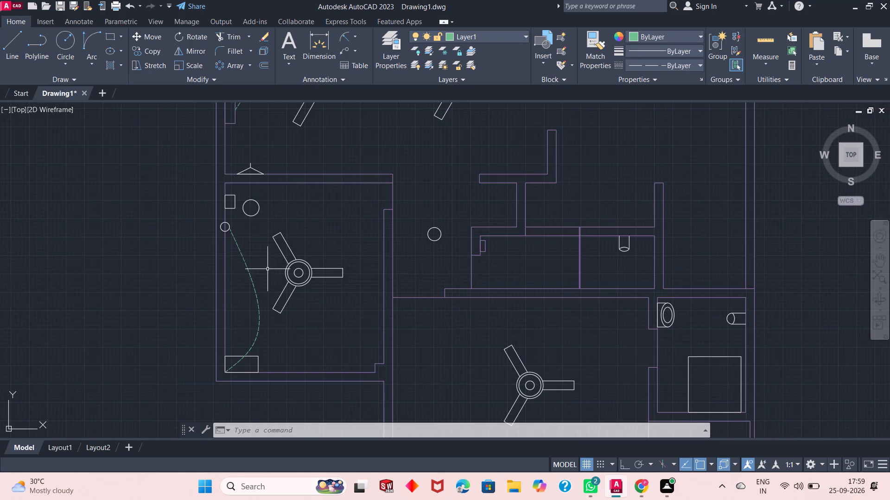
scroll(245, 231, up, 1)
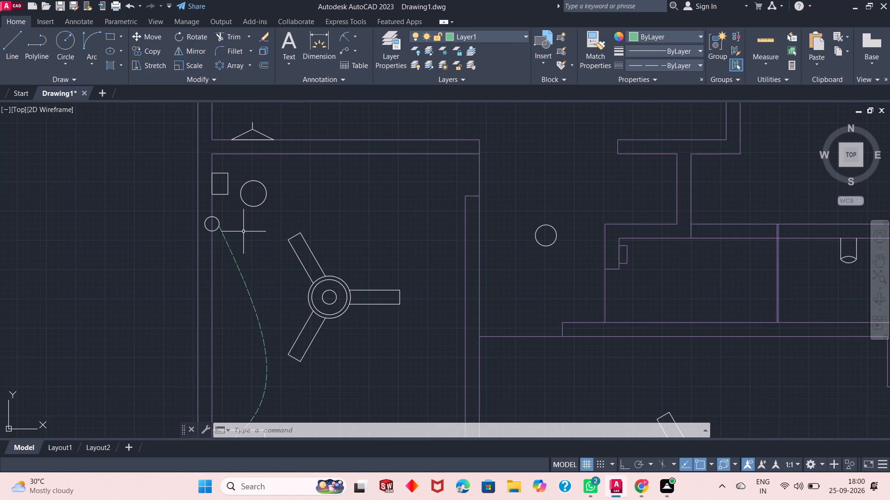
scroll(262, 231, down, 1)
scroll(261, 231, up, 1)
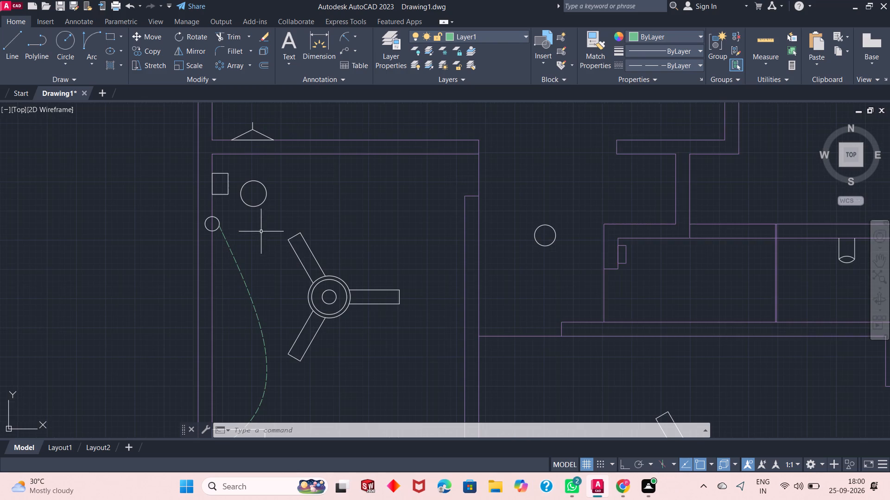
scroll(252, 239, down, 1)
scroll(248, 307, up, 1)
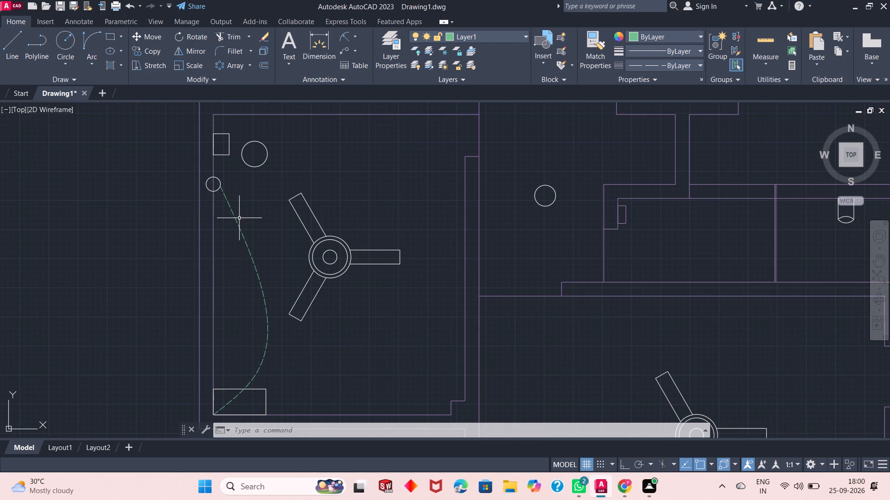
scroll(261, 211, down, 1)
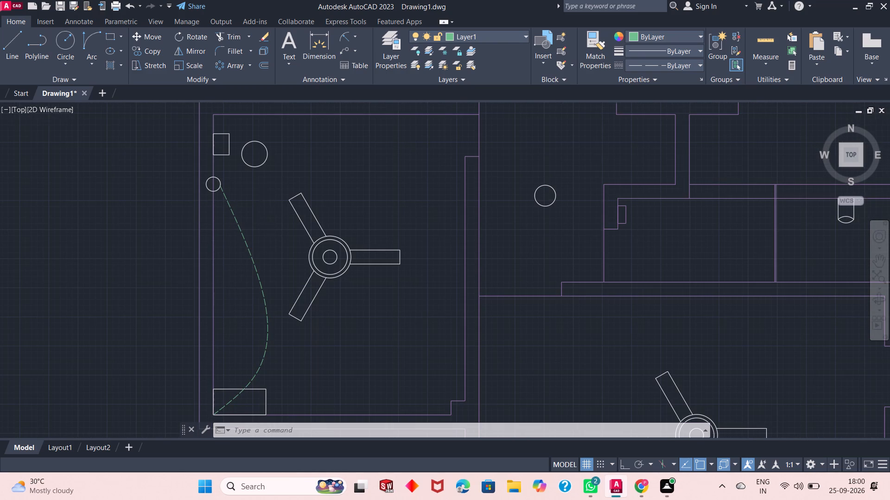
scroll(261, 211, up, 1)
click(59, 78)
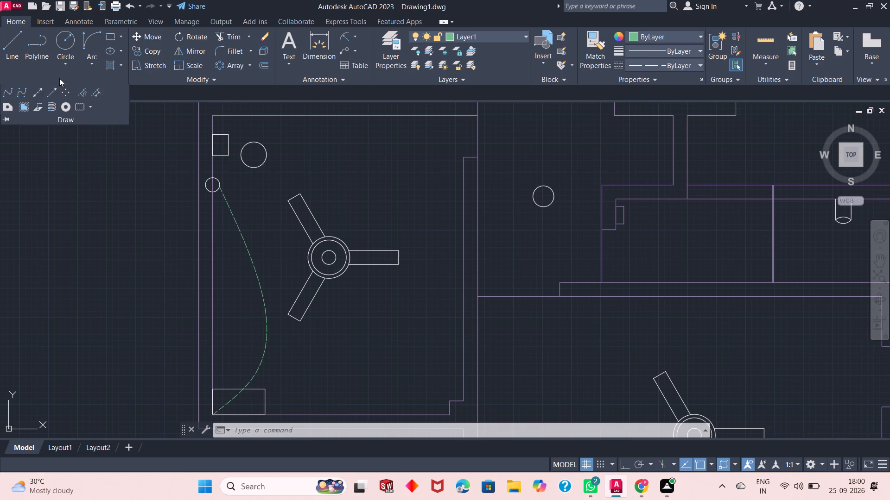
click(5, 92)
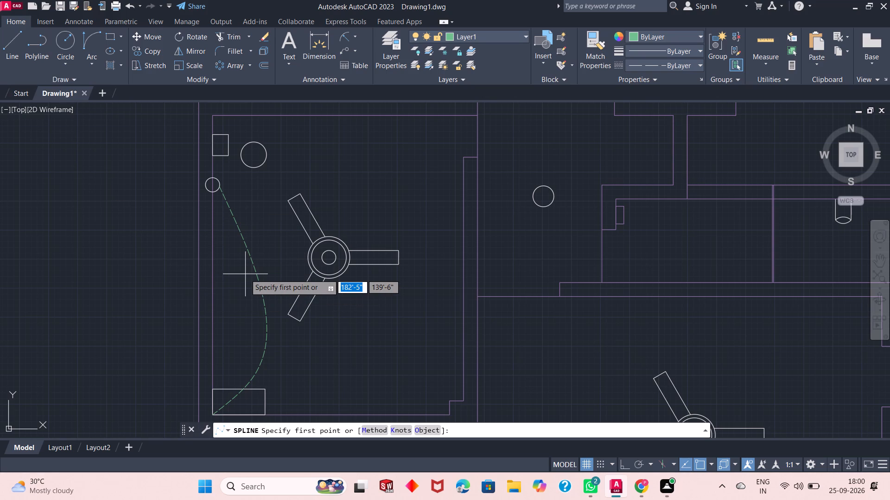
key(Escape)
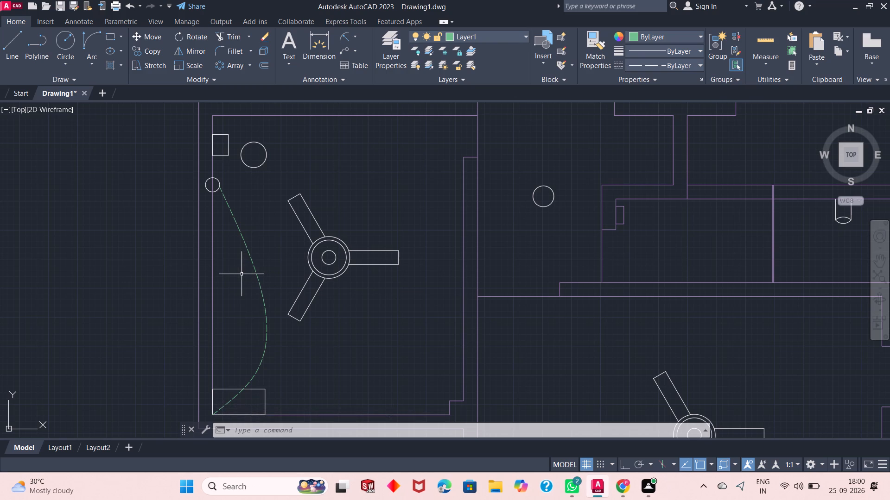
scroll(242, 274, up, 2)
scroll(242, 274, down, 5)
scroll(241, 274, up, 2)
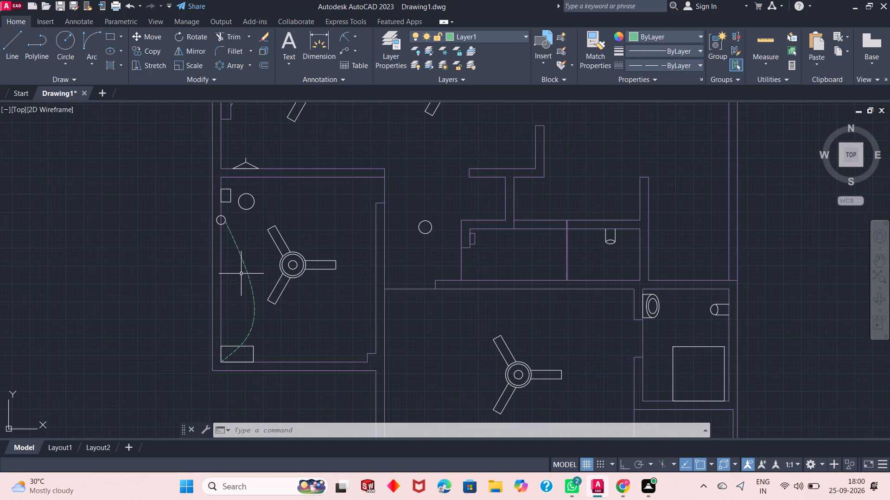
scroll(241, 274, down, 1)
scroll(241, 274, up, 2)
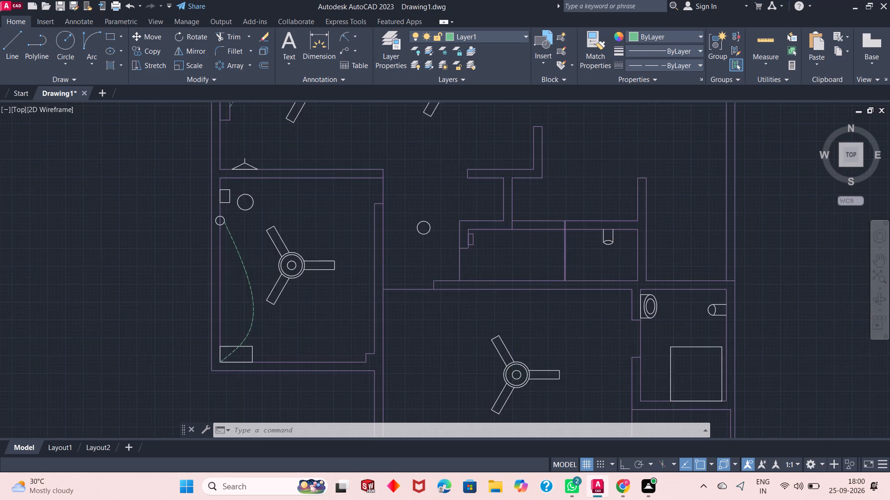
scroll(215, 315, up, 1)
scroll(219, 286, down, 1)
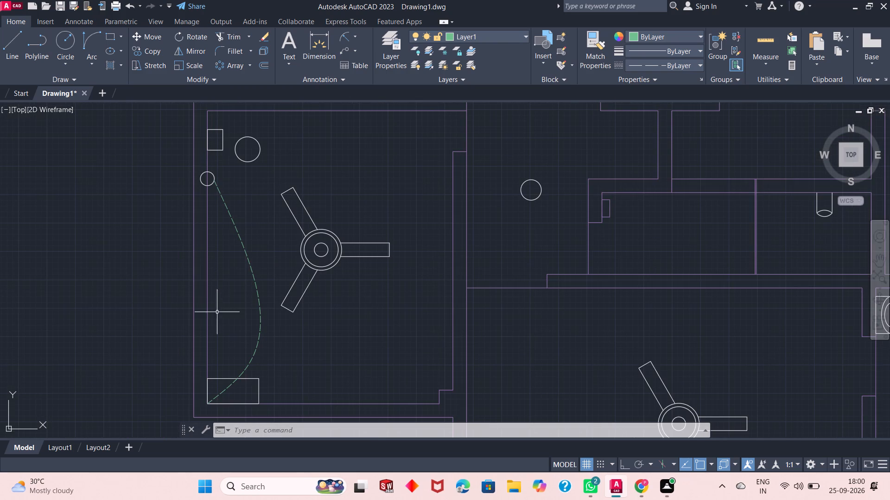
On Layer3, draw a narrow upright rectangle against the west room's inner west wall, between the small circle and the corner rectangle.
click(496, 37)
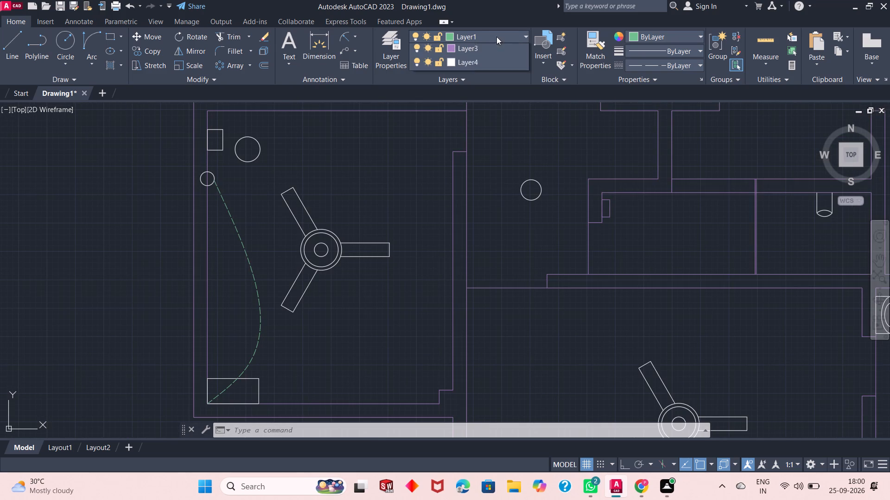
click(470, 88)
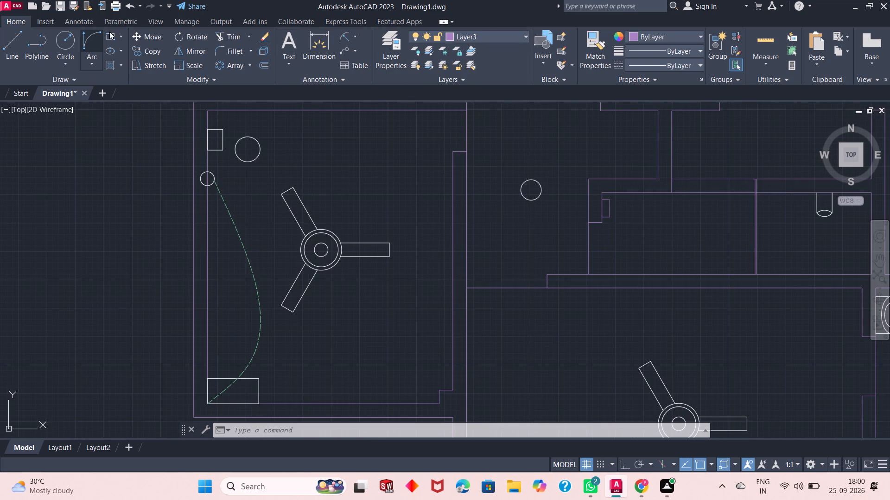
click(109, 32)
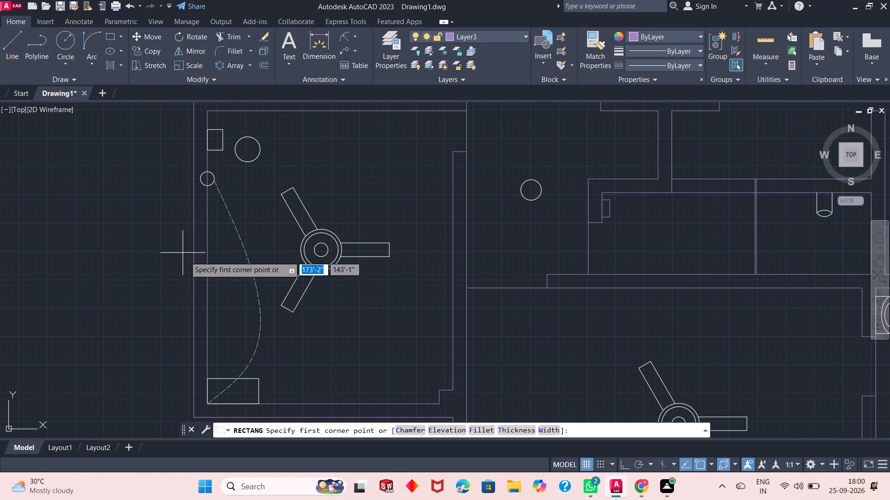
click(207, 287)
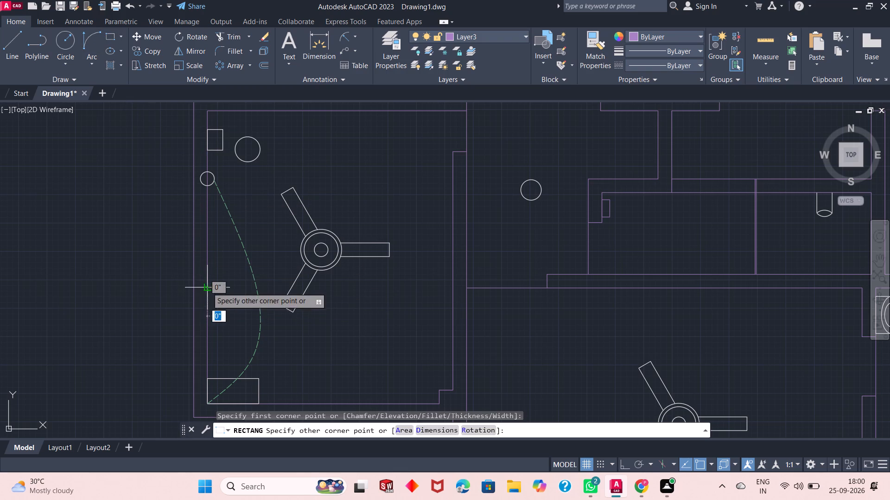
click(216, 239)
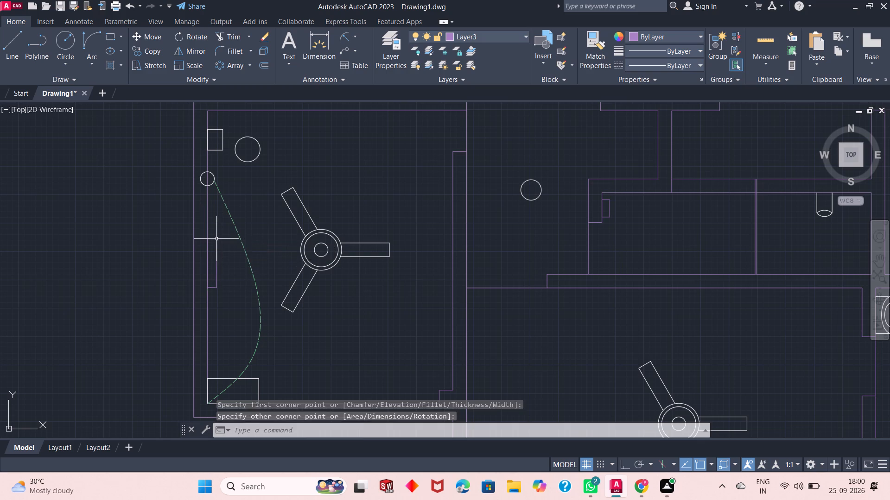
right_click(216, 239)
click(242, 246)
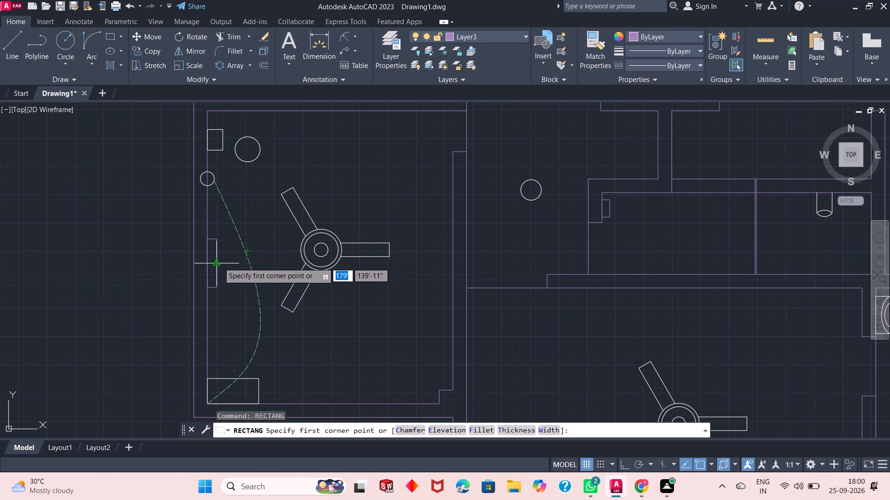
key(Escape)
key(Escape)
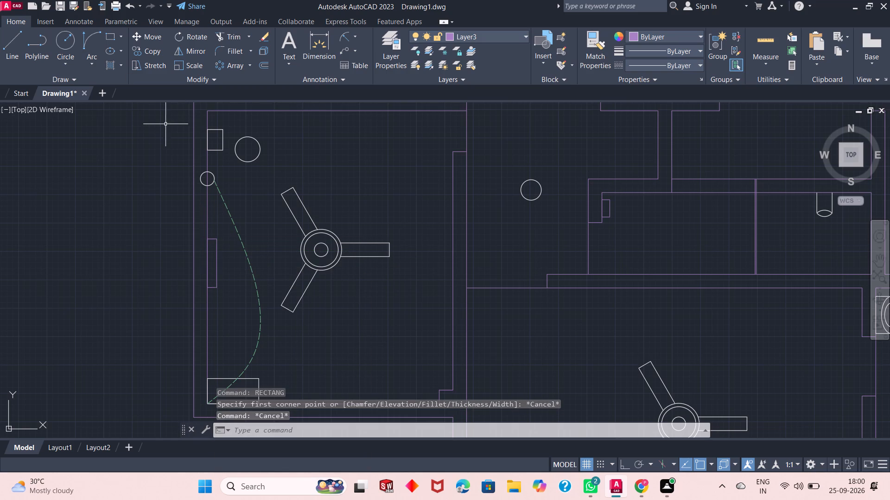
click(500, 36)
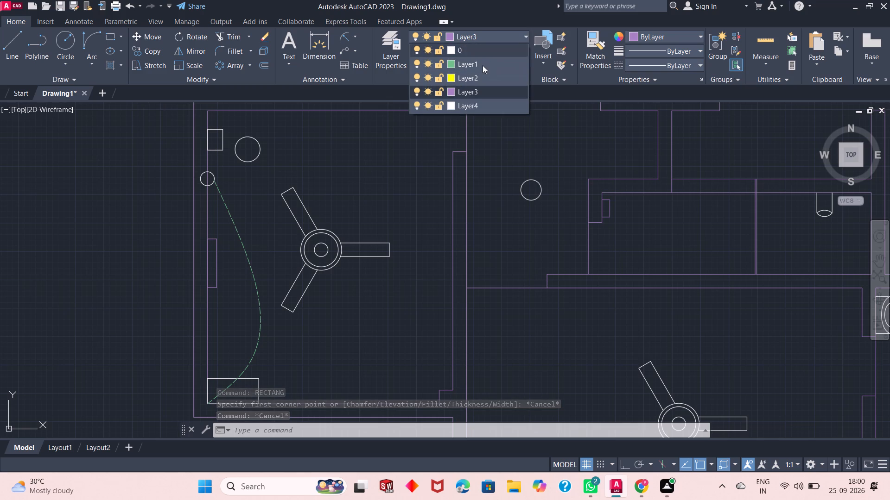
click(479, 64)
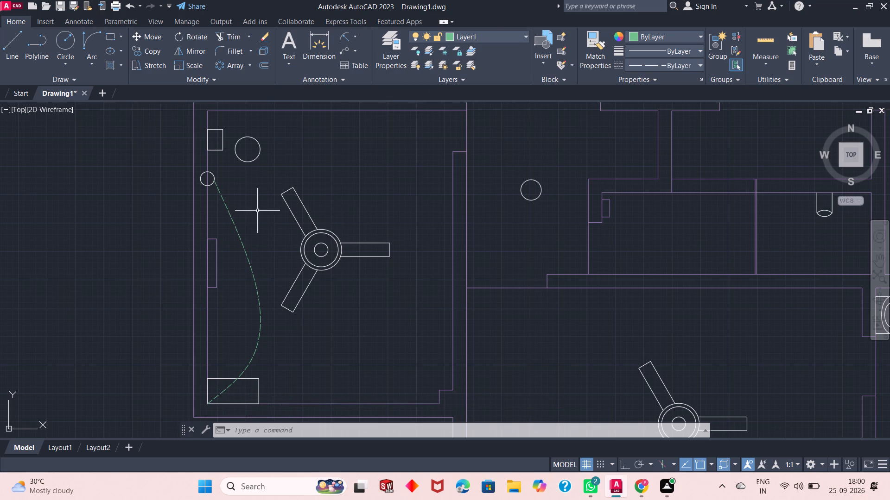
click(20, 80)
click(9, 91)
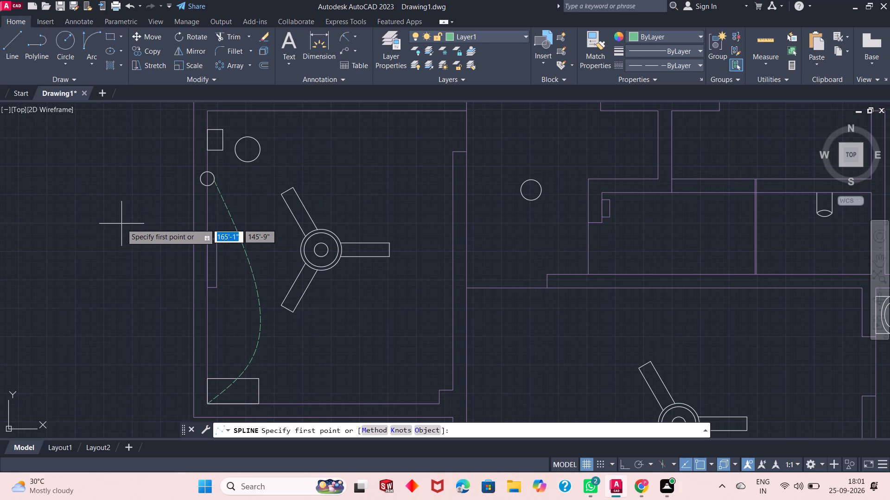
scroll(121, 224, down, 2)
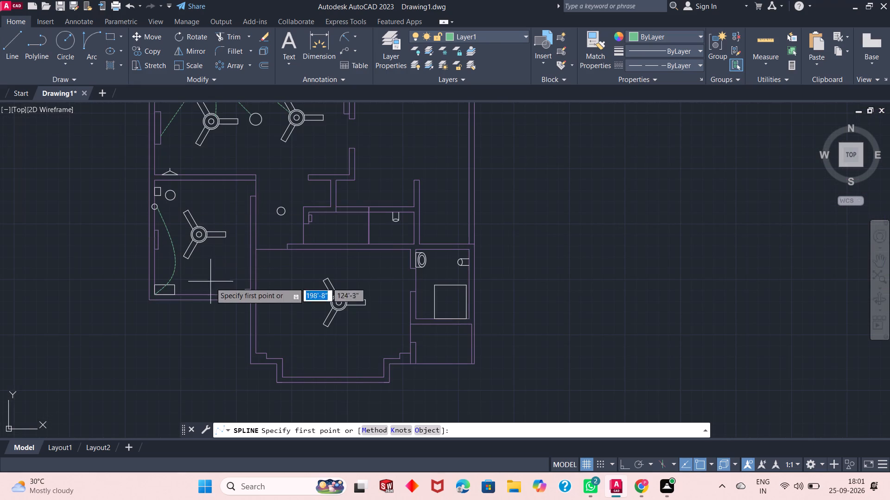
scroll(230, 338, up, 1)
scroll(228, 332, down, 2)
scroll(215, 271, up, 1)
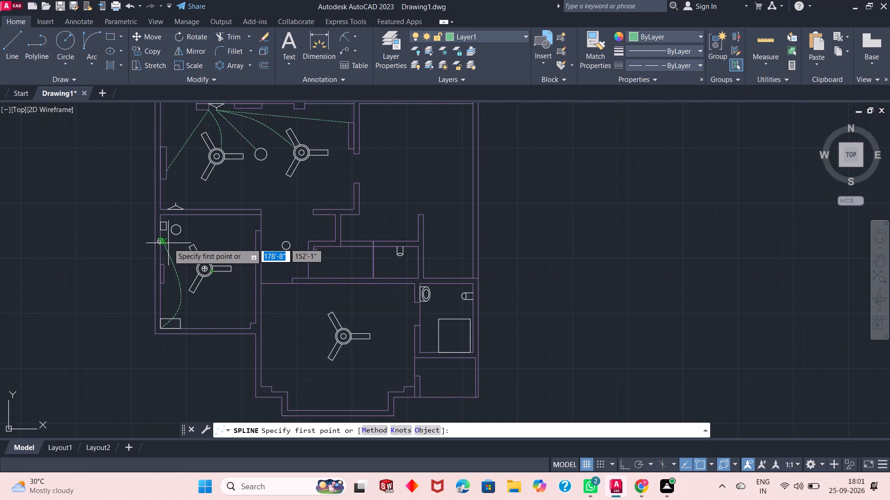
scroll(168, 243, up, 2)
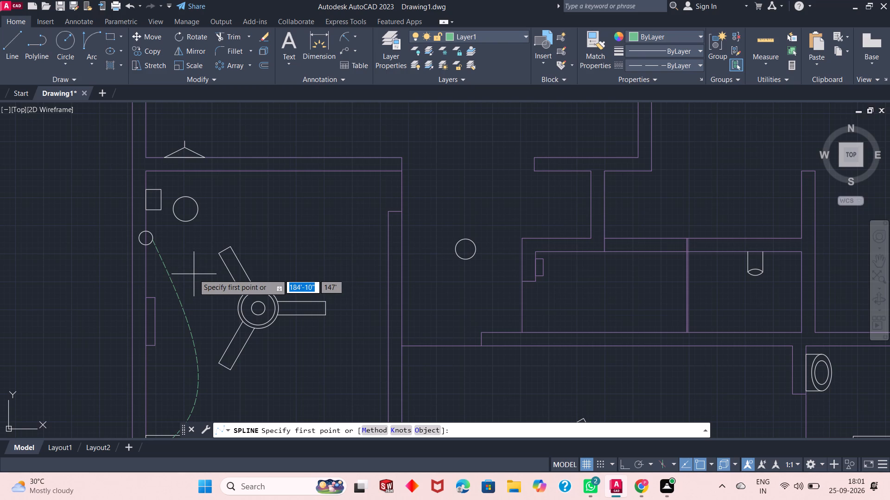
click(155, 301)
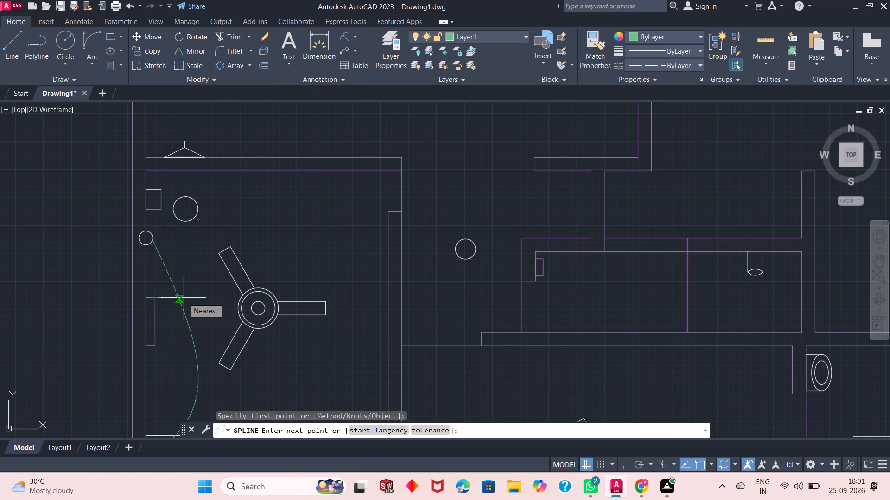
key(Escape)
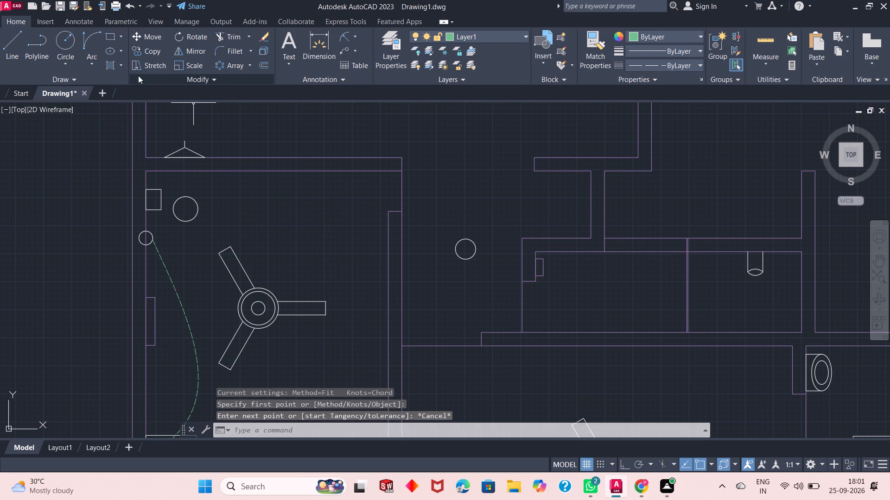
On Layer3, draw a rectangle about 1'-11" by 2'-3" against the west face of the west room's east wall, near its north end.
click(486, 37)
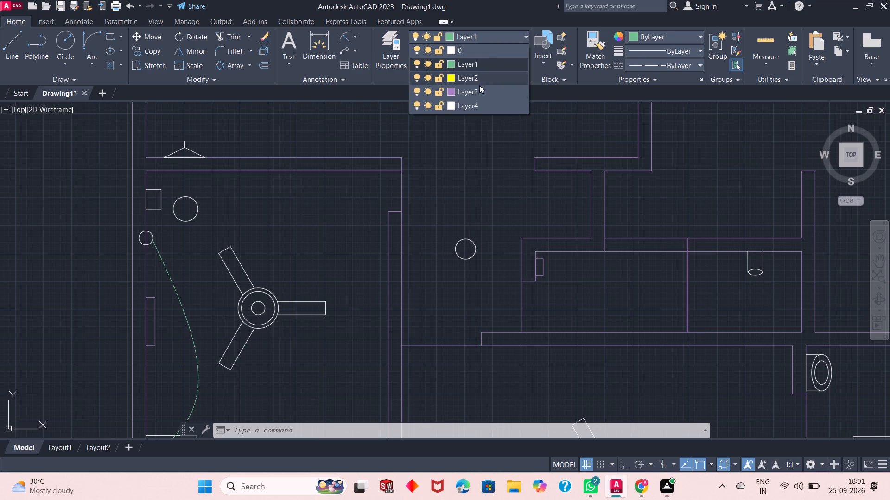
click(480, 89)
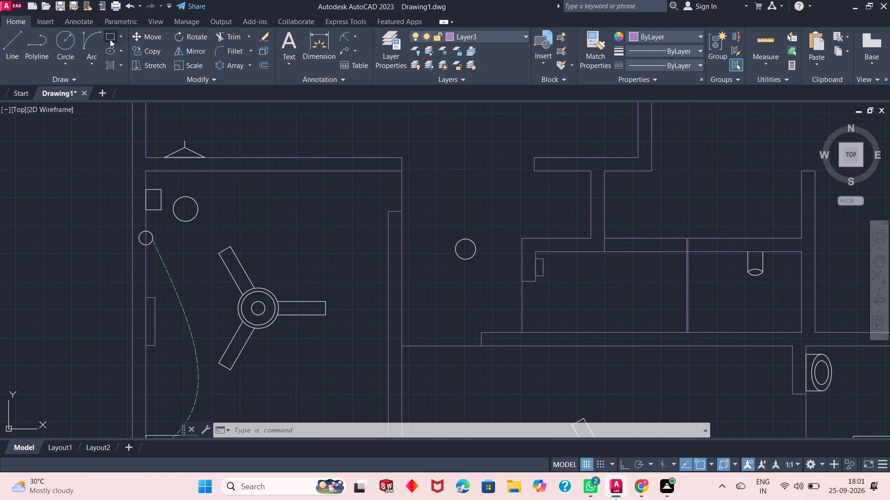
click(110, 39)
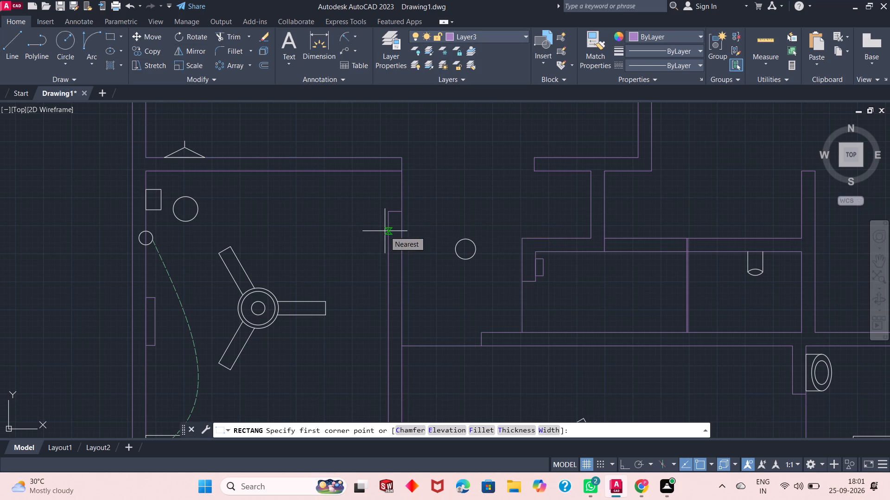
scroll(385, 225, up, 2)
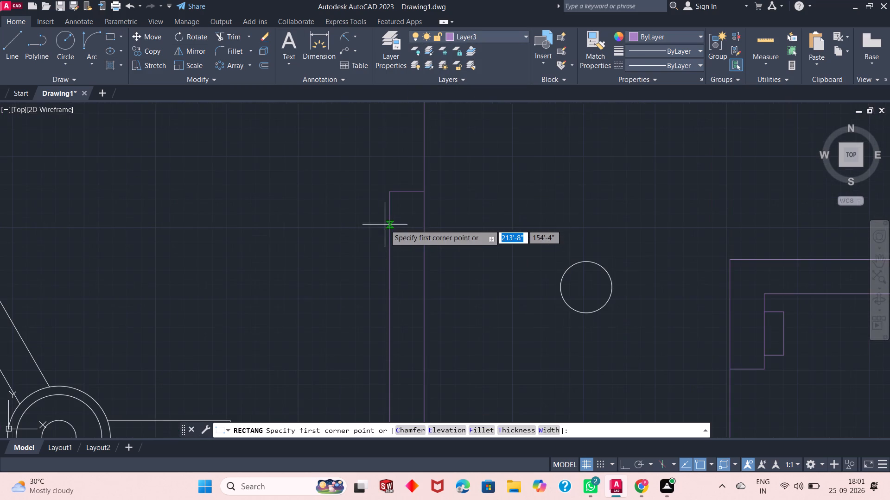
click(389, 208)
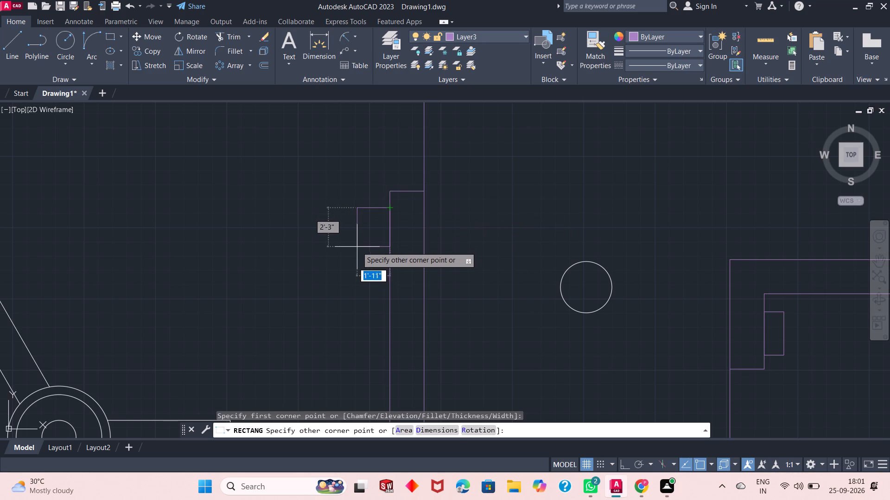
click(356, 248)
scroll(321, 253, down, 2)
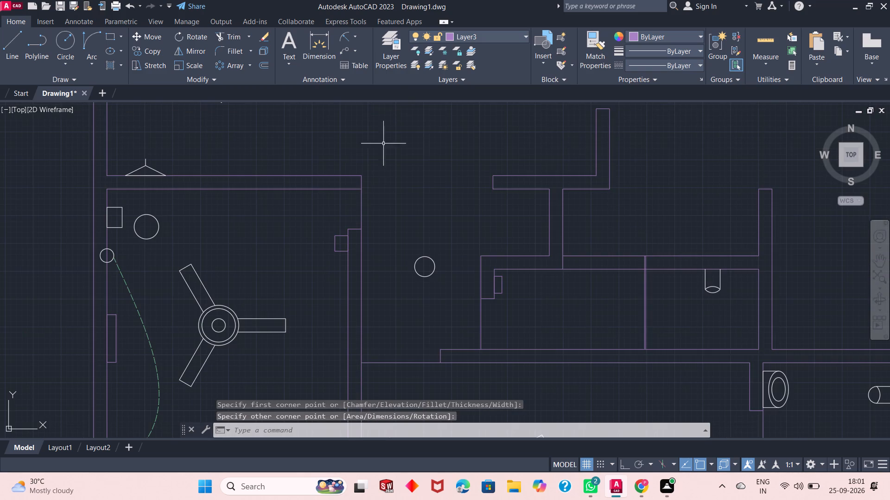
On Layer1, draw a spline arching north of the fan from the west wall rectangle's northeast corner to the small east-wall rectangle's southwest corner.
click(468, 35)
click(455, 63)
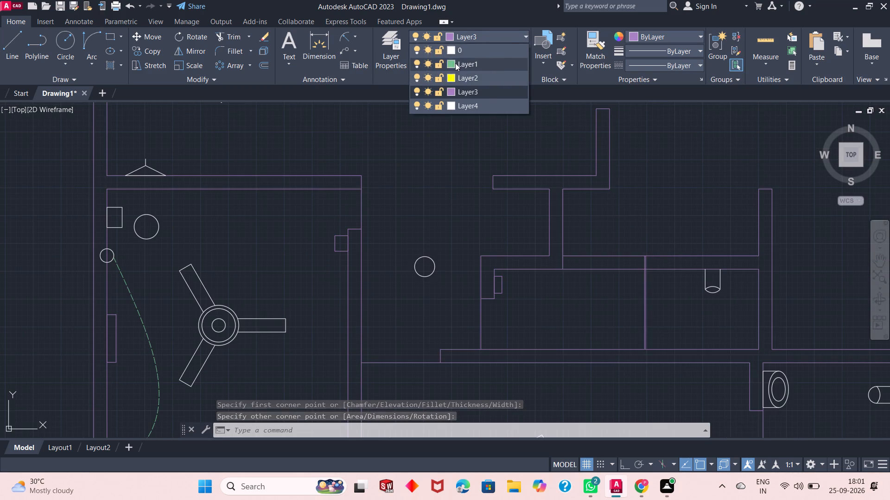
click(46, 78)
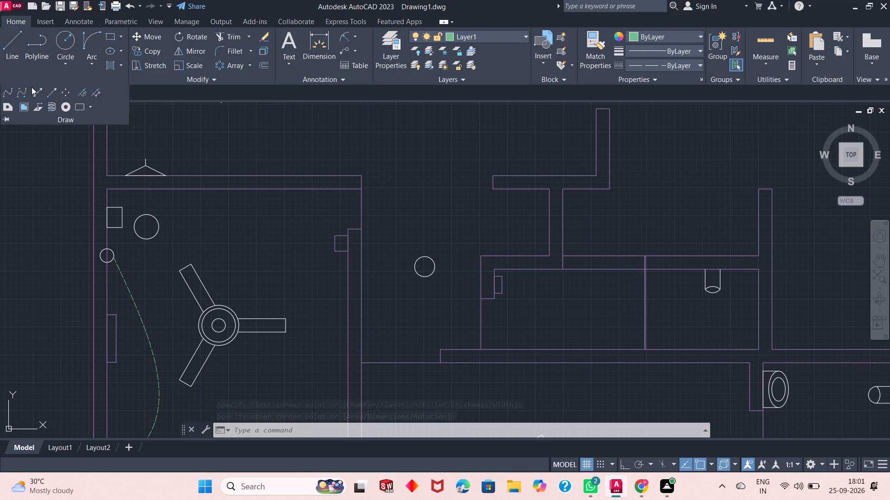
click(5, 91)
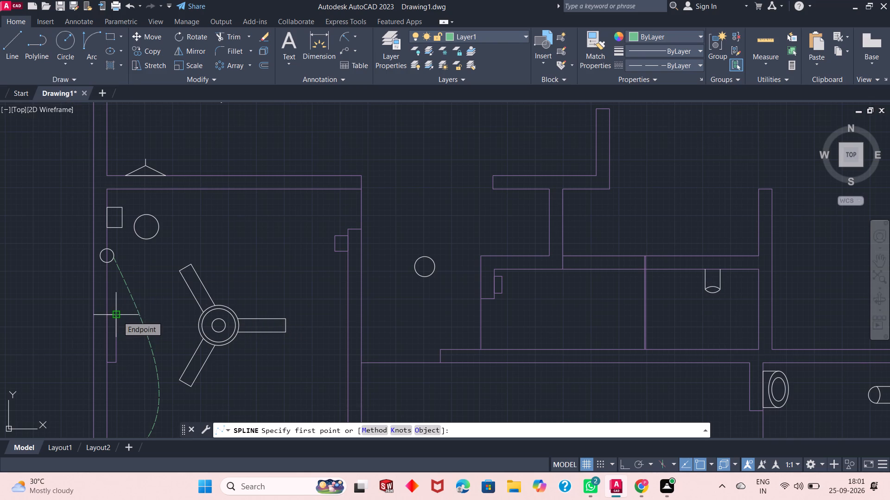
click(118, 316)
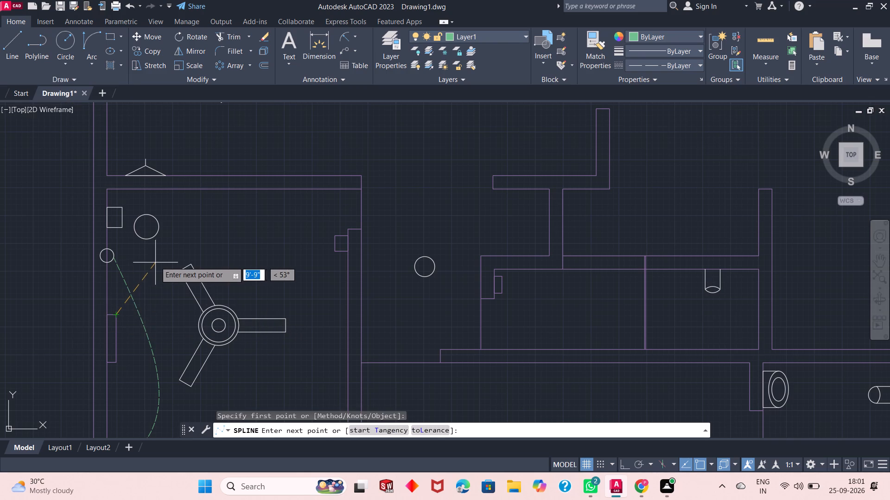
click(147, 265)
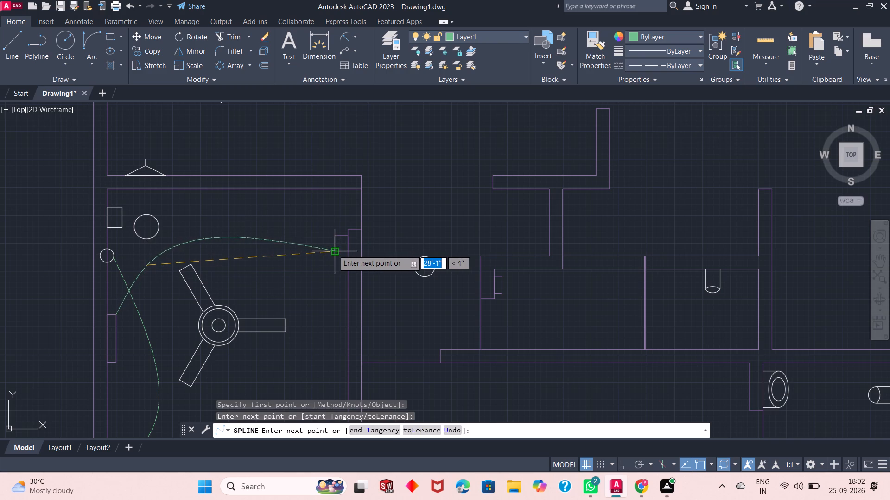
click(333, 250)
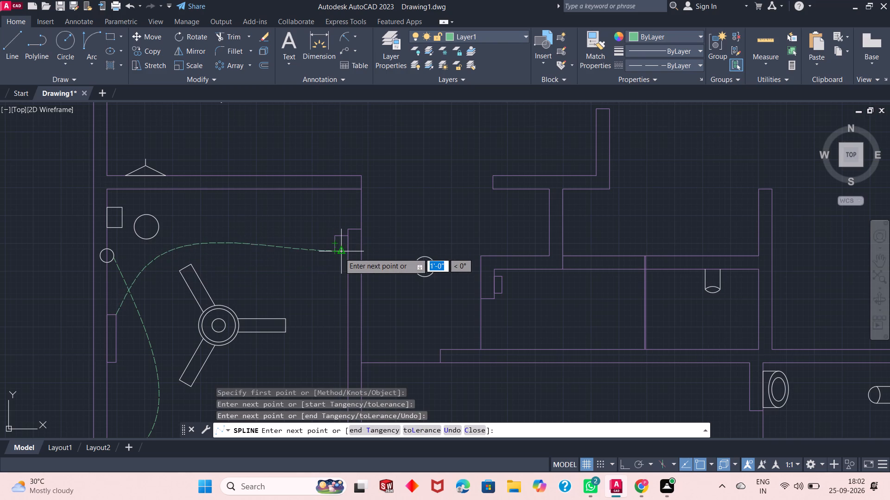
right_click(341, 254)
click(354, 258)
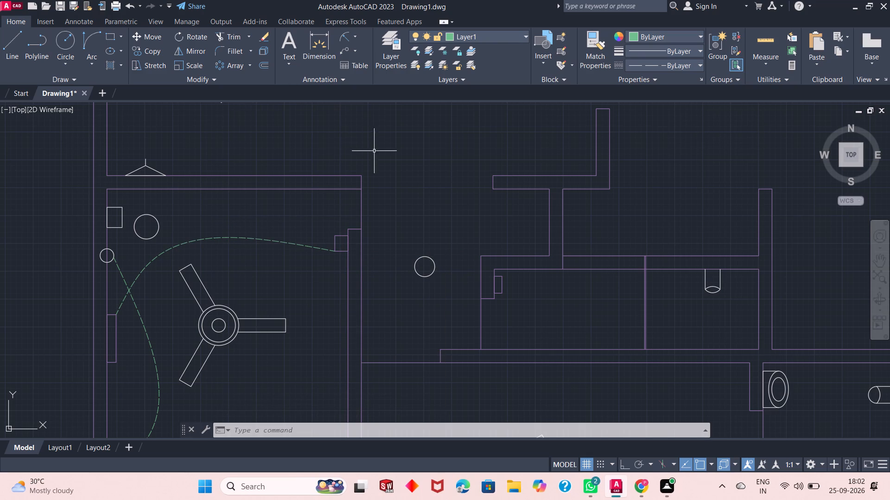
Draw a curved spline from the west room's southwest inner corner to the southeast side of the fan hub.
click(53, 79)
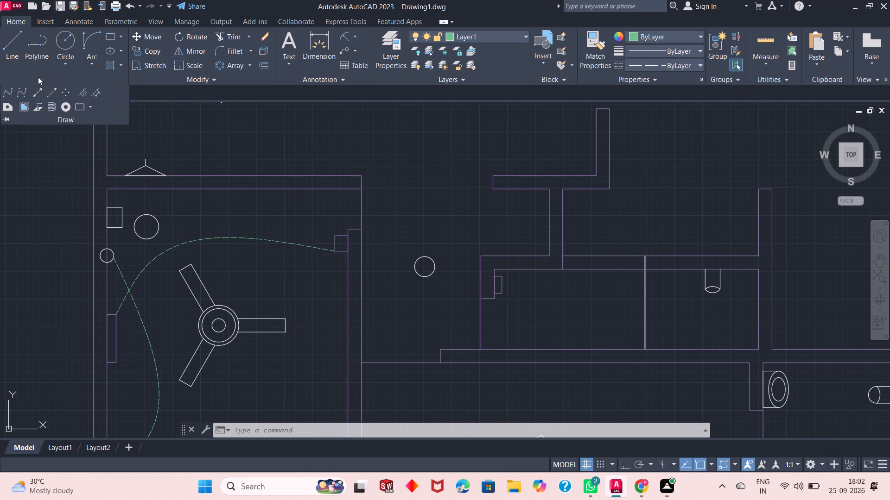
click(8, 92)
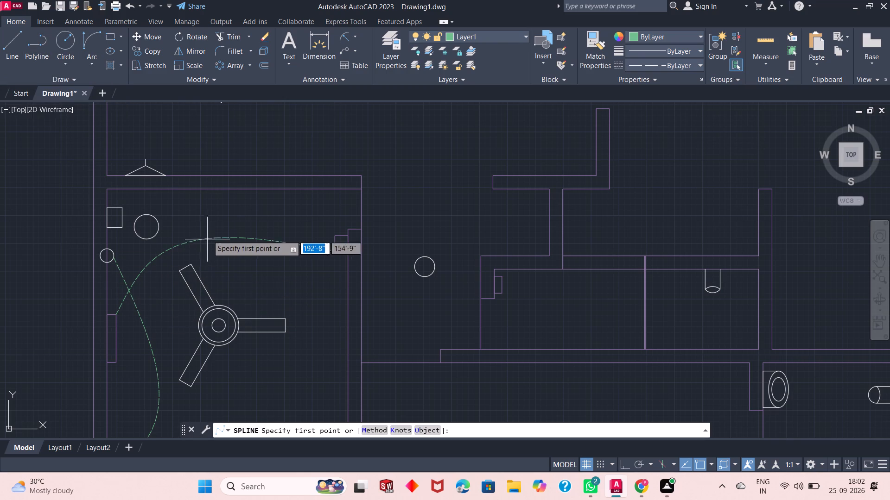
scroll(205, 192, down, 2)
scroll(195, 248, up, 1)
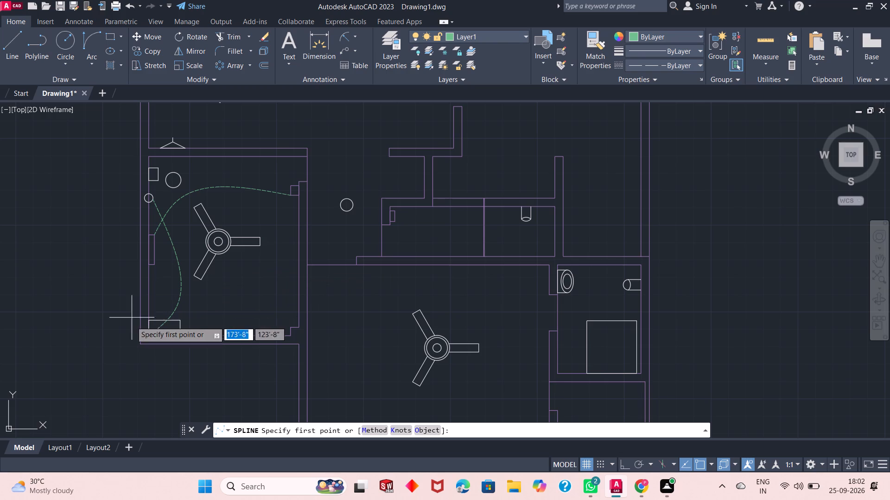
click(152, 336)
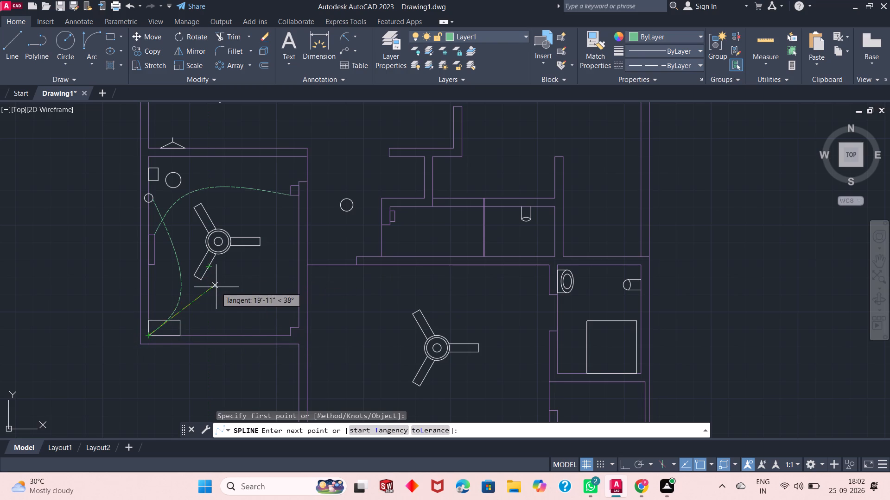
click(212, 283)
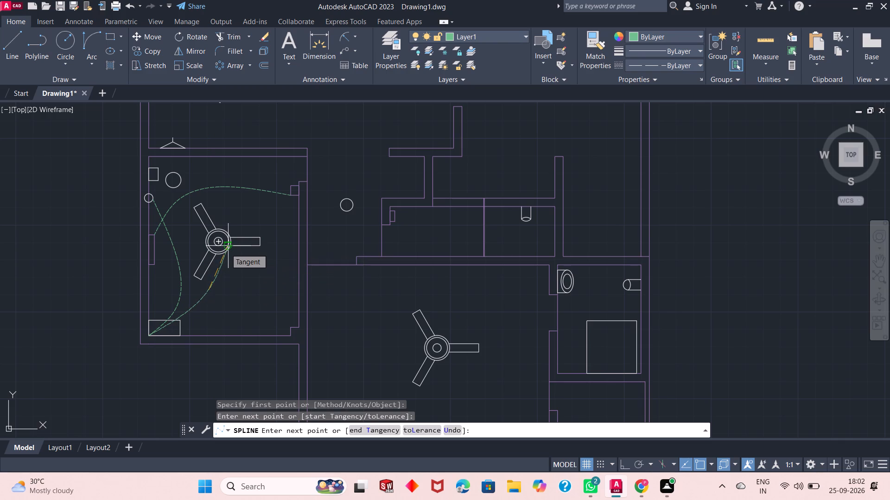
click(226, 249)
right_click(226, 249)
click(250, 255)
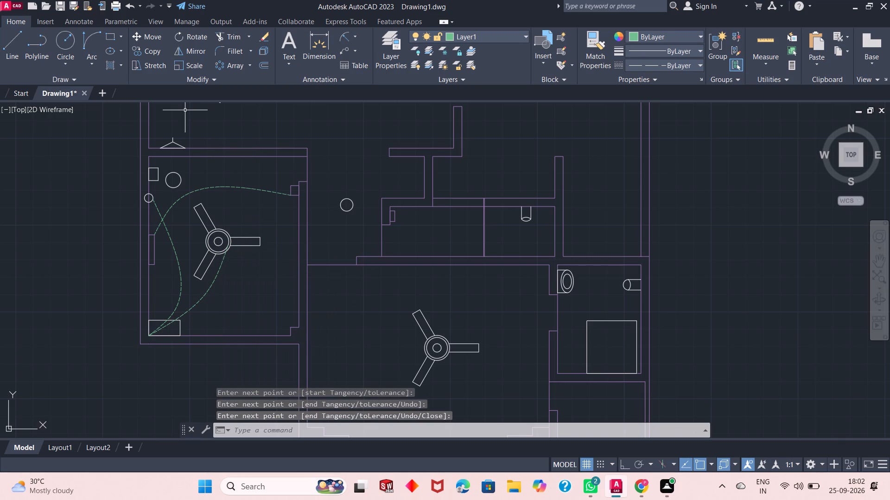
Draw a curved spline from the east side of the west room's fan hub to the small east-wall rectangle's southwest corner.
click(85, 81)
click(7, 91)
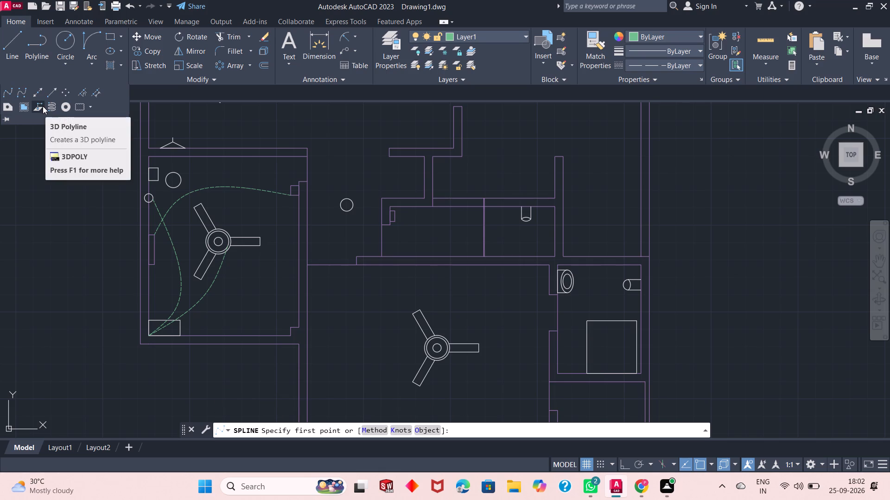
click(229, 236)
click(281, 215)
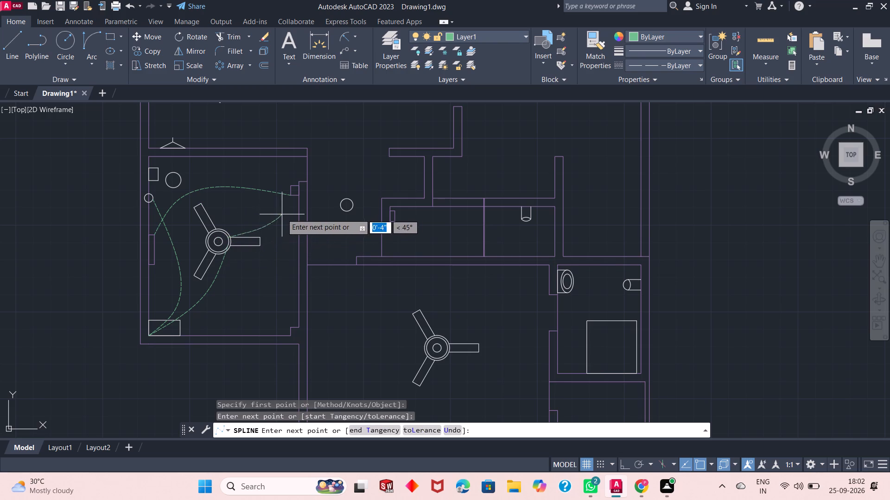
click(292, 197)
right_click(292, 197)
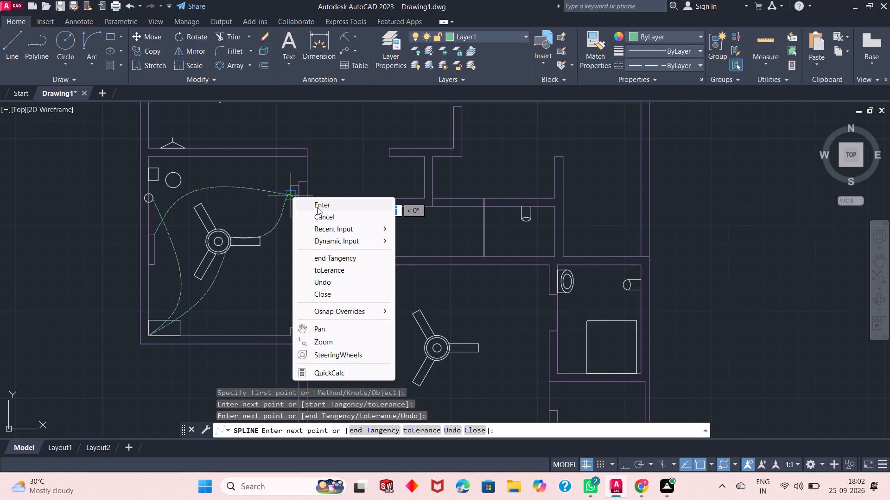
click(326, 199)
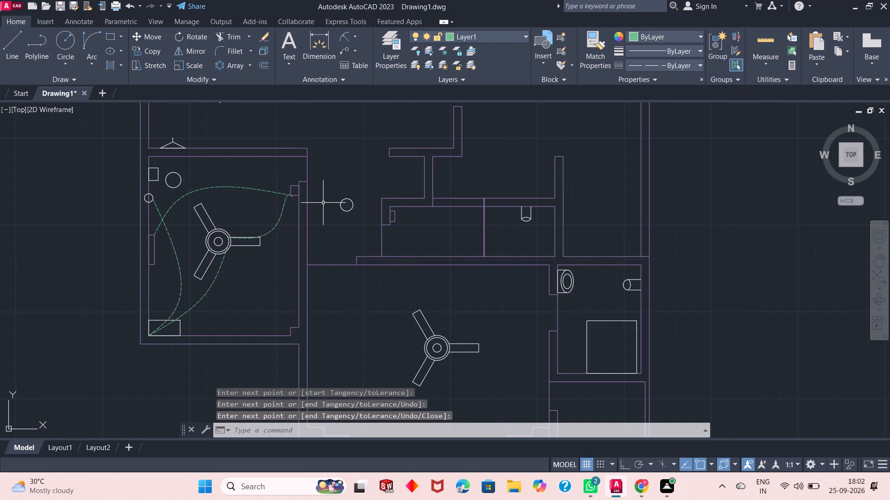
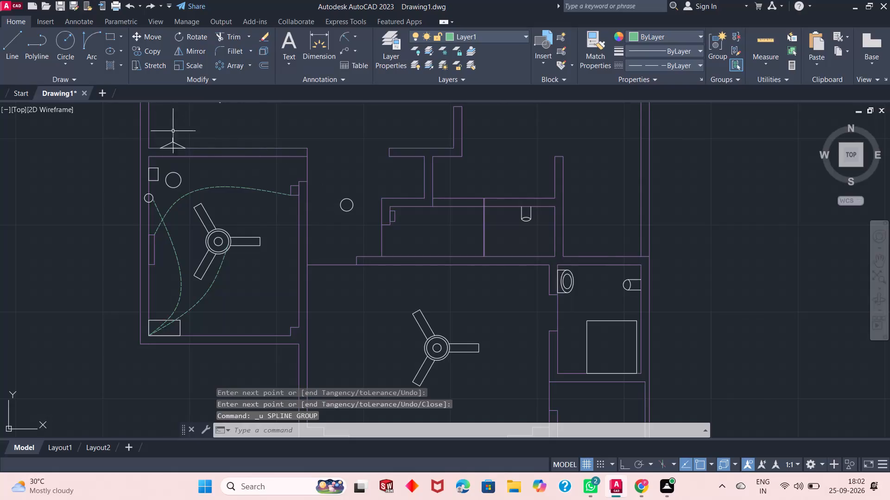
Draw a curved spline from the northeast side of the west room's fan hub to the small east-wall rectangle's southwest corner.
click(72, 78)
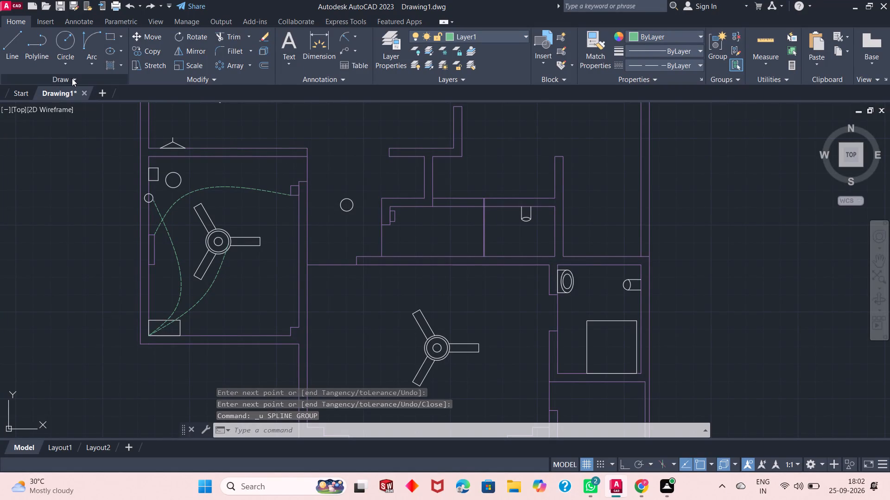
click(7, 92)
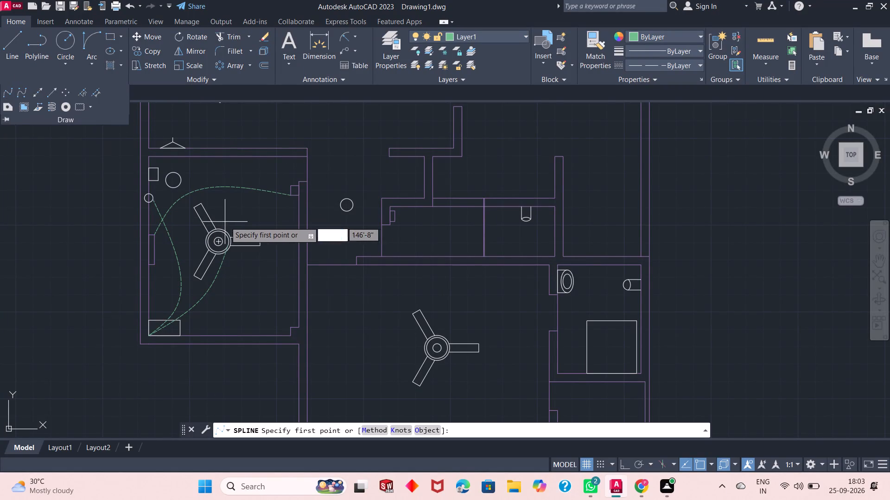
click(226, 236)
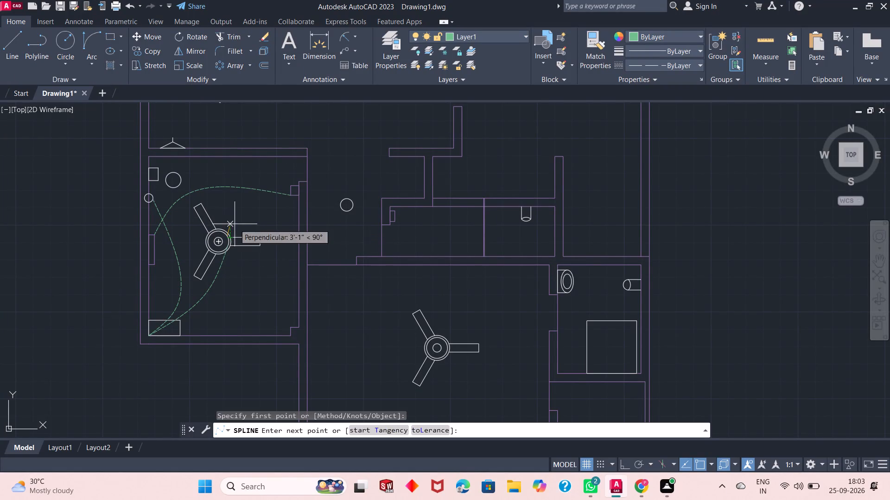
click(259, 221)
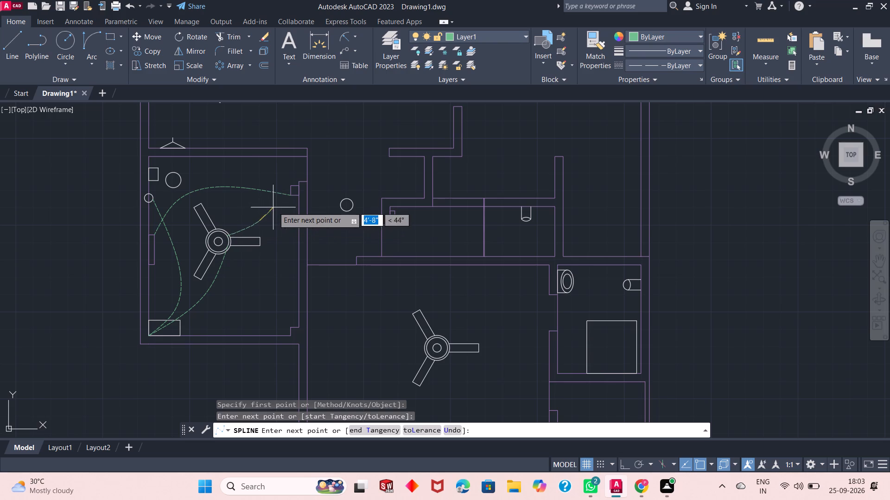
click(290, 199)
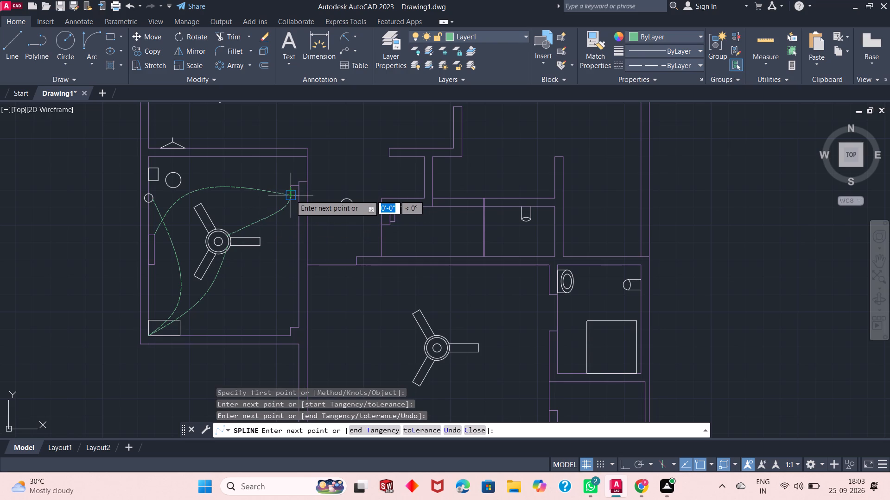
right_click(291, 197)
click(307, 203)
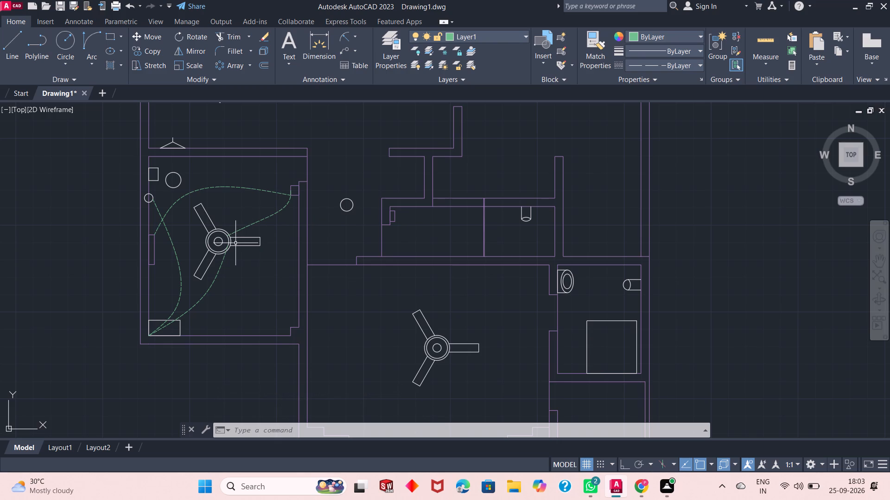
Make Layer3 the current layer.
scroll(399, 269, down, 2)
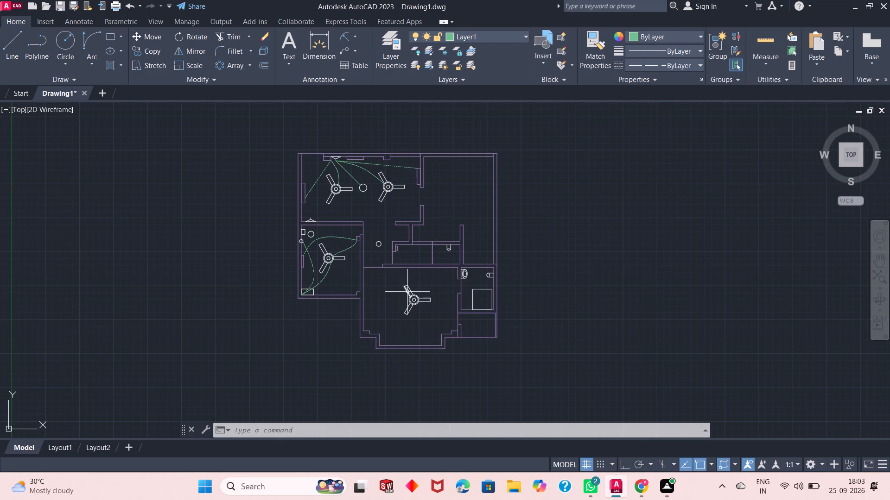
scroll(418, 301, up, 2)
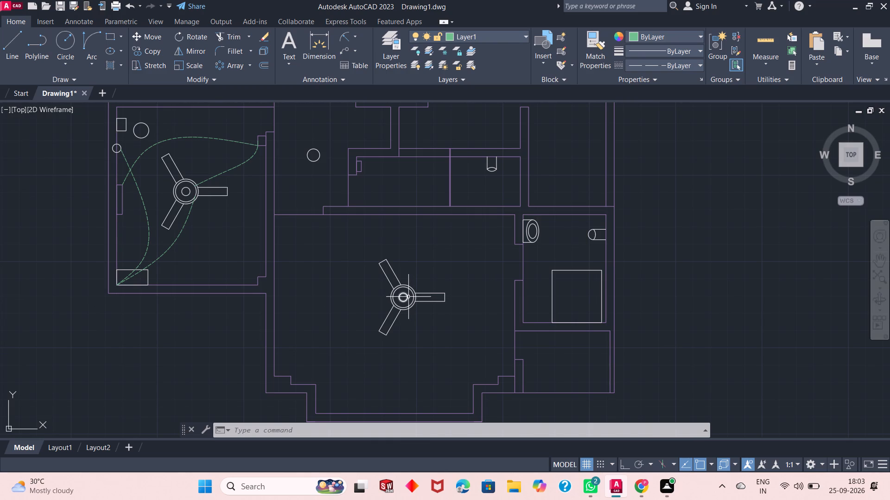
scroll(436, 279, down, 1)
scroll(421, 282, up, 1)
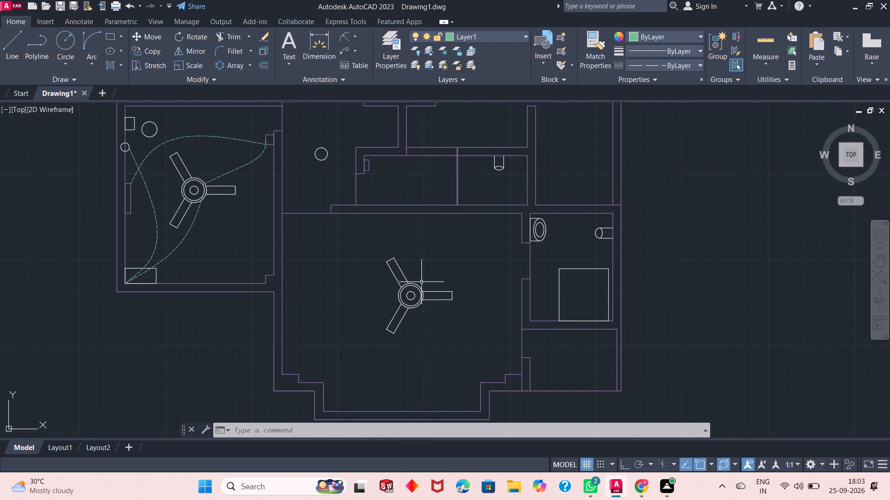
scroll(426, 281, down, 1)
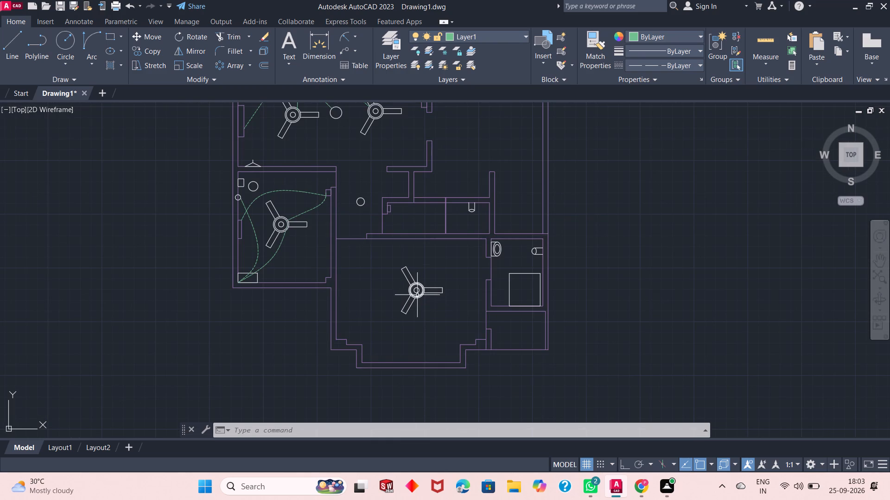
scroll(417, 291, up, 2)
scroll(416, 289, down, 1)
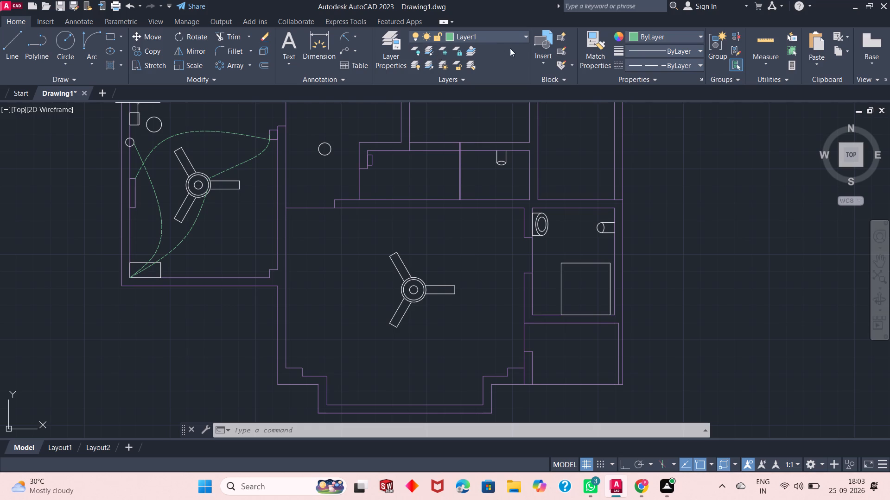
click(503, 35)
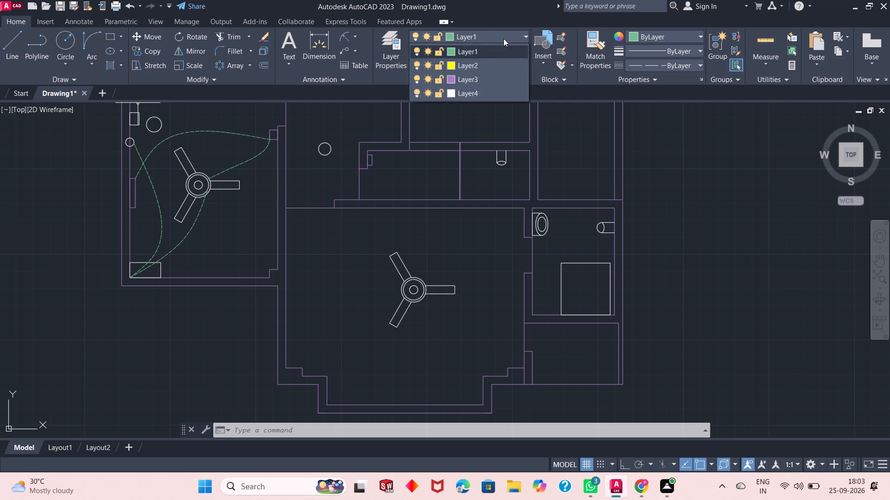
click(491, 91)
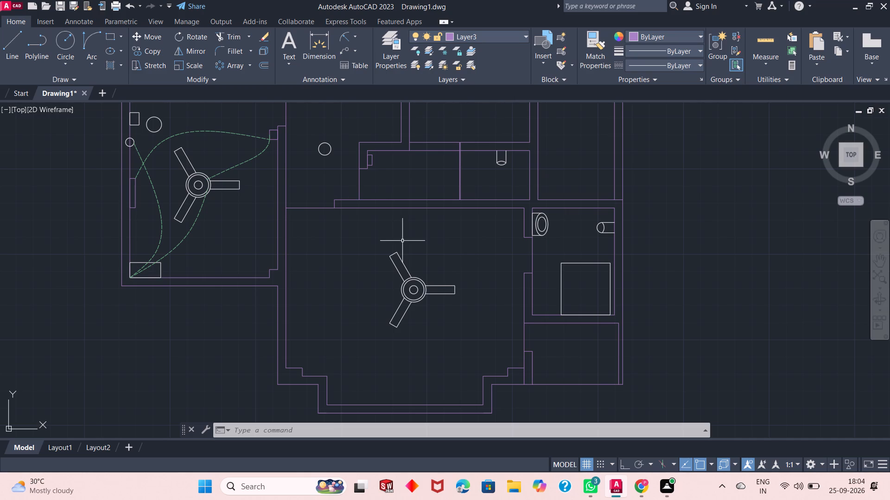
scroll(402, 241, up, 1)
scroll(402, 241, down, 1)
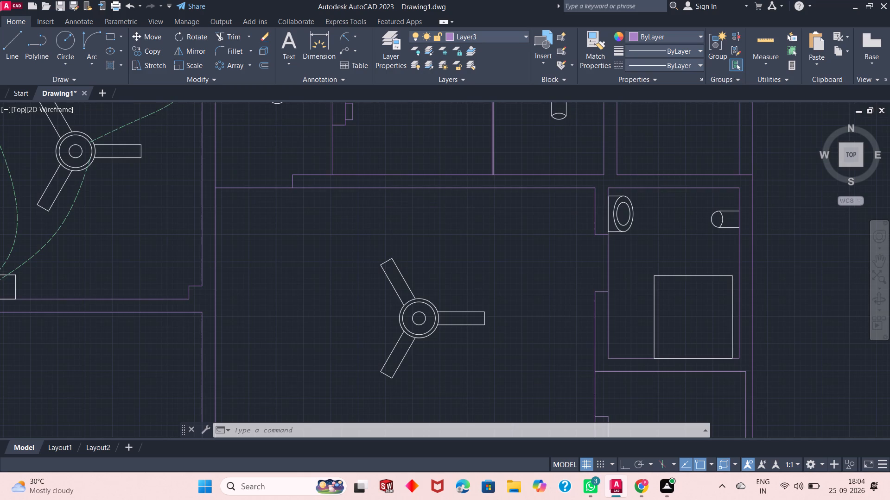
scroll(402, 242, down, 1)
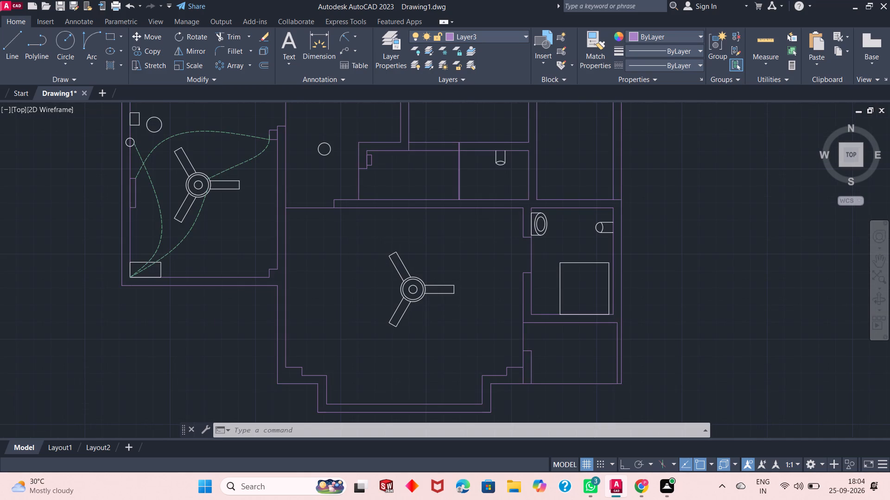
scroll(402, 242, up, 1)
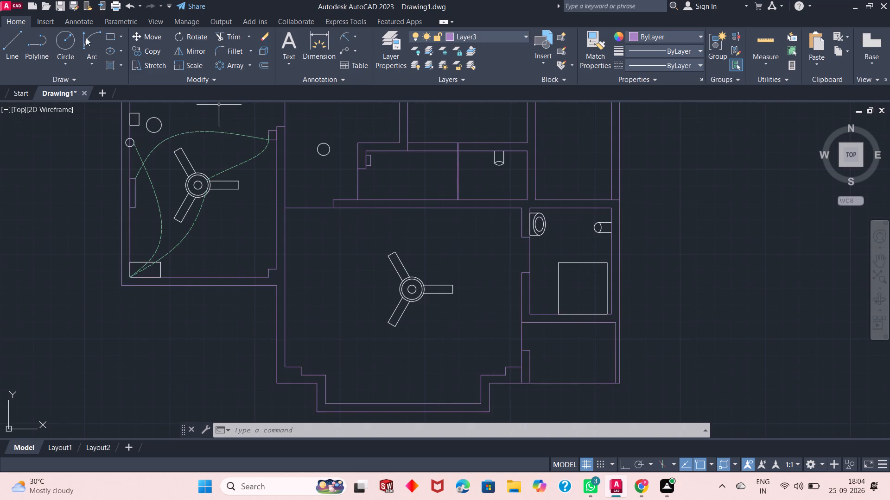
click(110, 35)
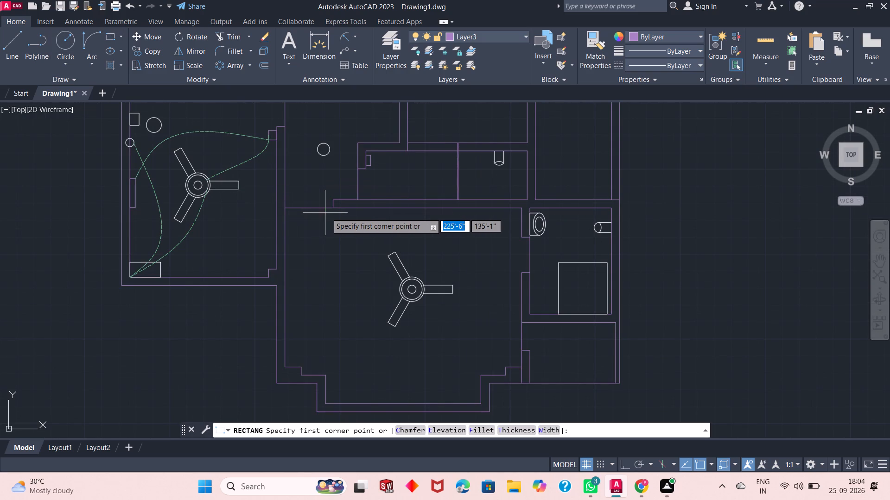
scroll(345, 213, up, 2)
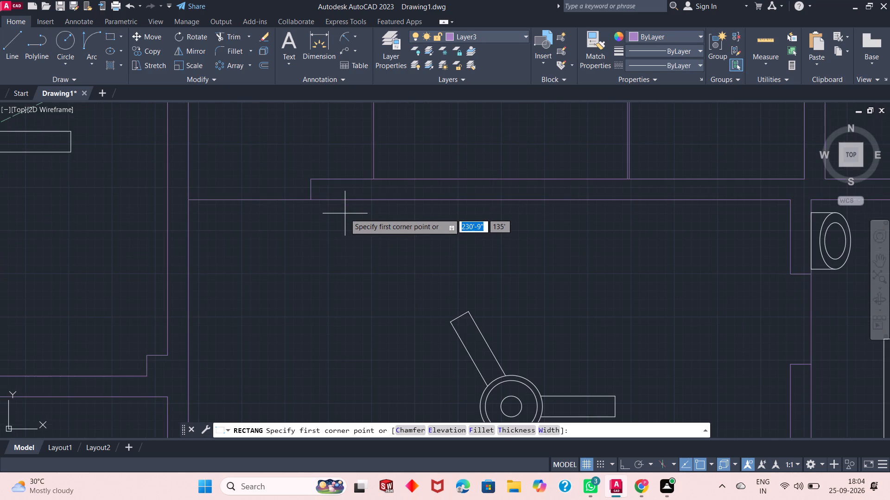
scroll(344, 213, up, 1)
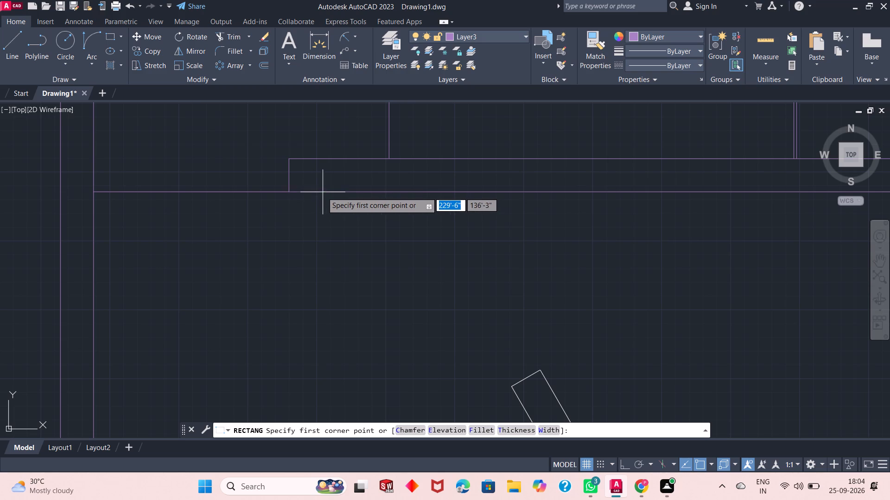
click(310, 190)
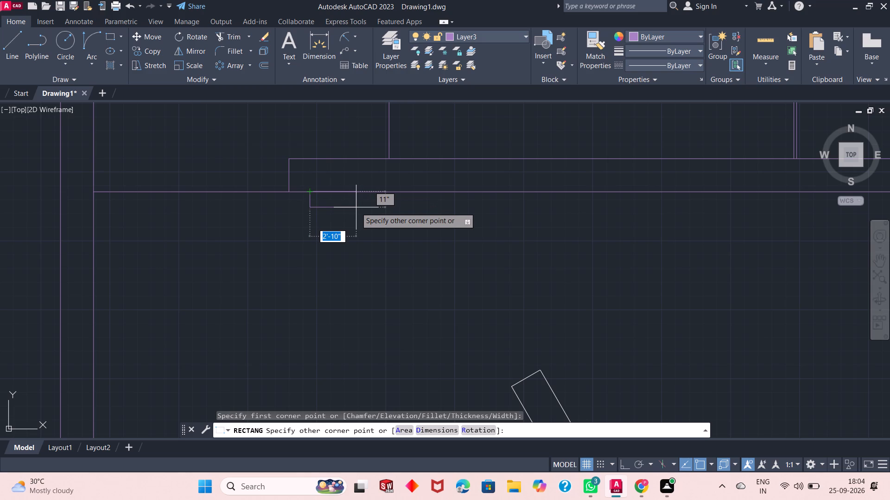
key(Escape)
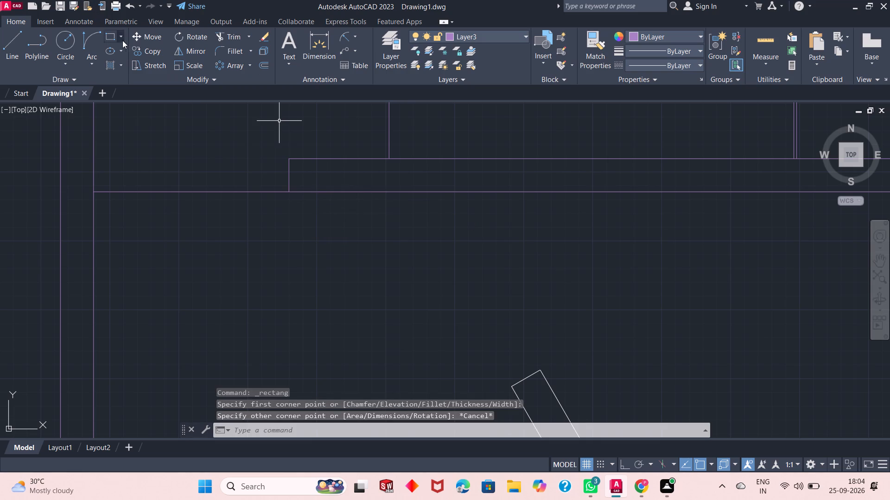
Draw a rectangle about 3'-2" by 9" below the south room's north wall line, just east of the wall end.
click(112, 41)
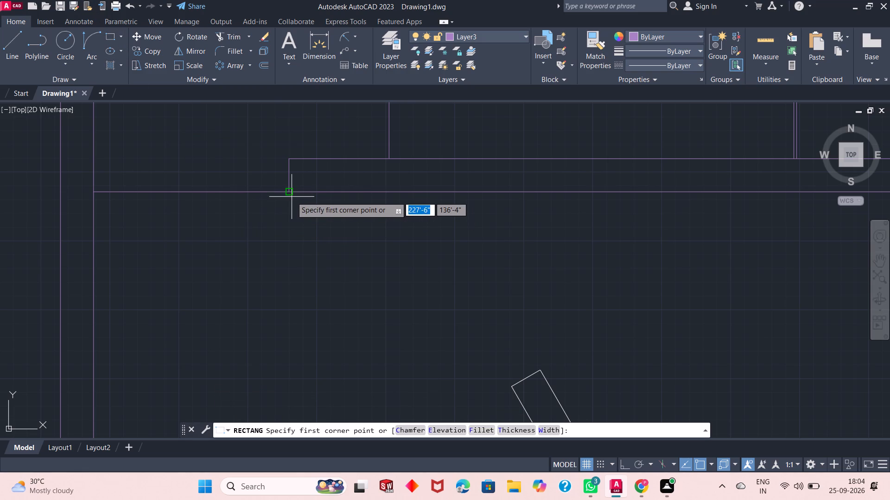
click(299, 192)
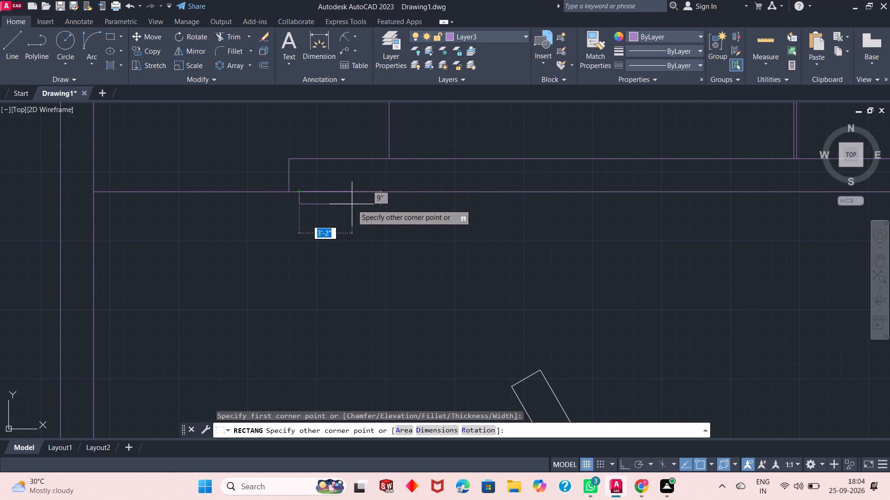
click(352, 205)
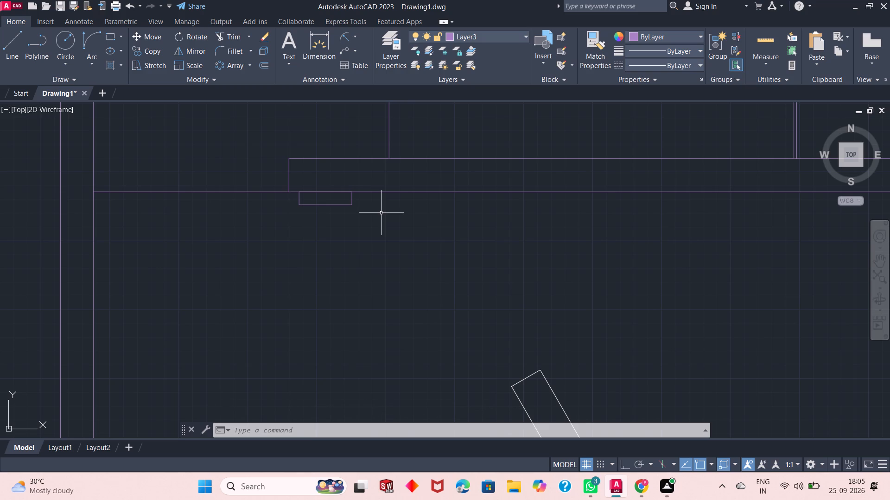
Draw a small upright rectangle about 1'-1" wide against the south room's west wall, just north of its southwest corner.
scroll(446, 219, down, 2)
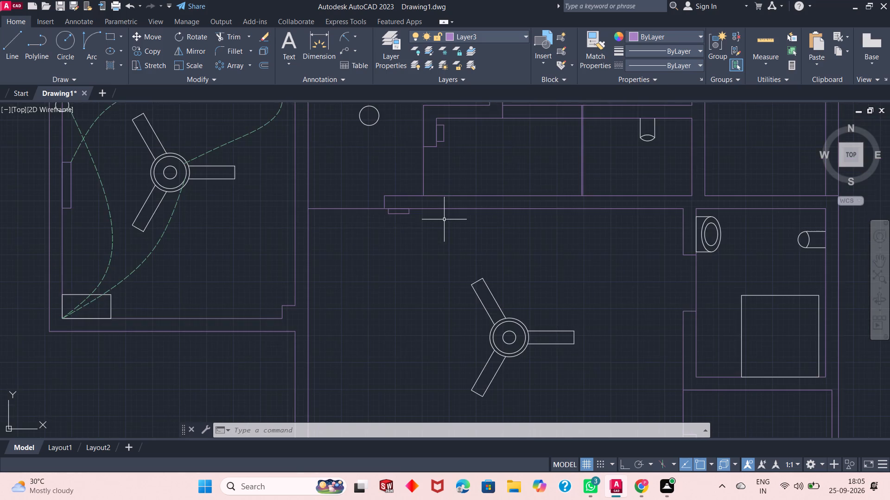
scroll(444, 219, down, 2)
scroll(445, 228, up, 2)
scroll(478, 280, up, 1)
scroll(476, 278, down, 2)
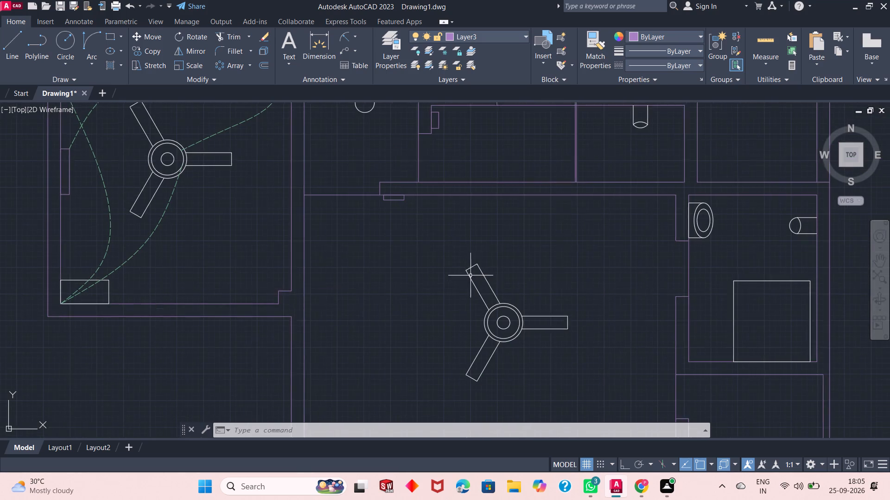
click(111, 40)
scroll(406, 326, down, 1)
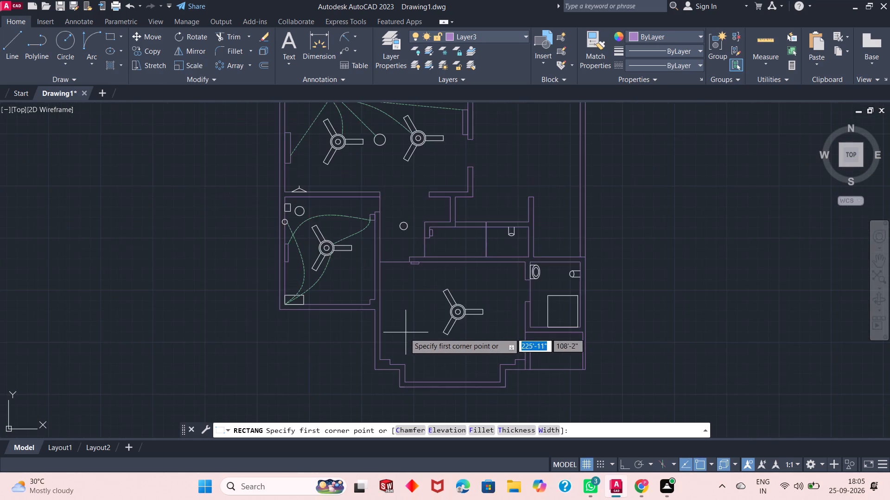
scroll(402, 336, up, 1)
scroll(383, 384, up, 2)
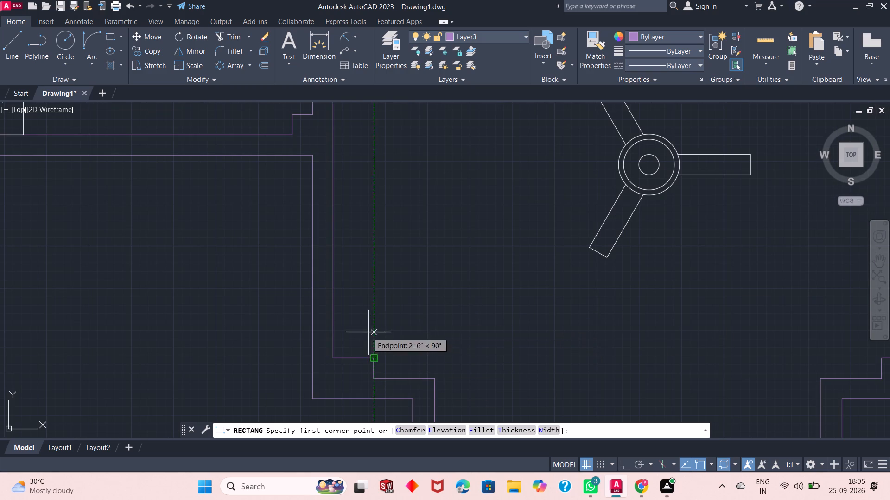
click(333, 326)
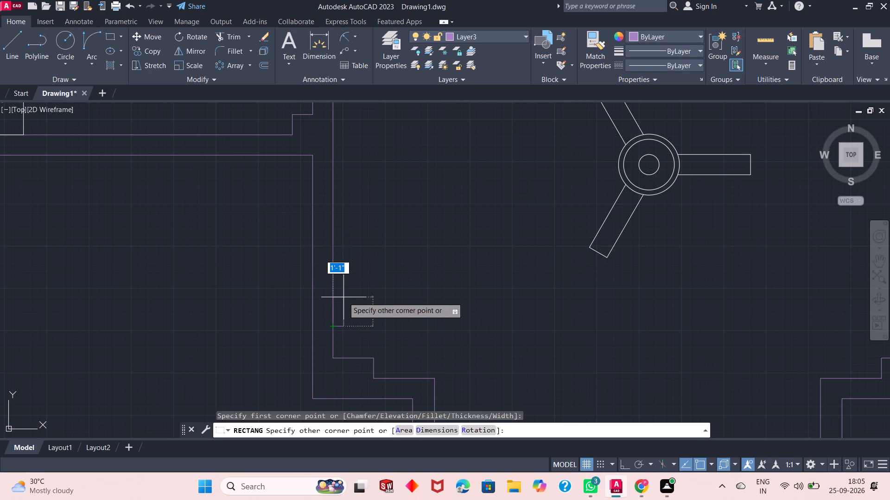
click(343, 297)
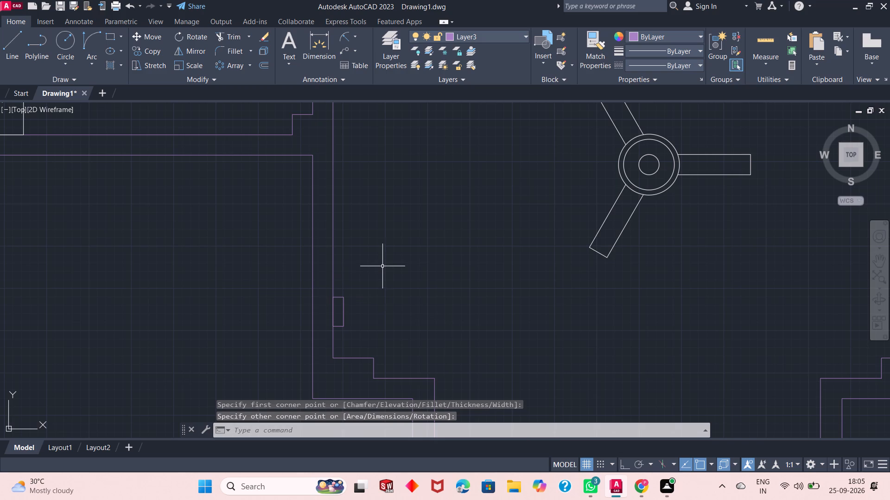
Draw a circle centred on the south room's west wall line below the small rectangle, reaching the rectangle's southwest corner.
click(66, 44)
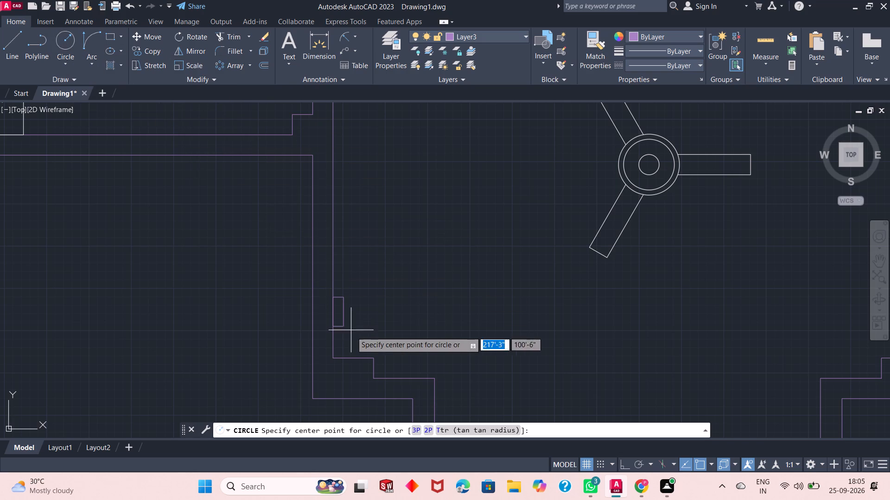
click(333, 338)
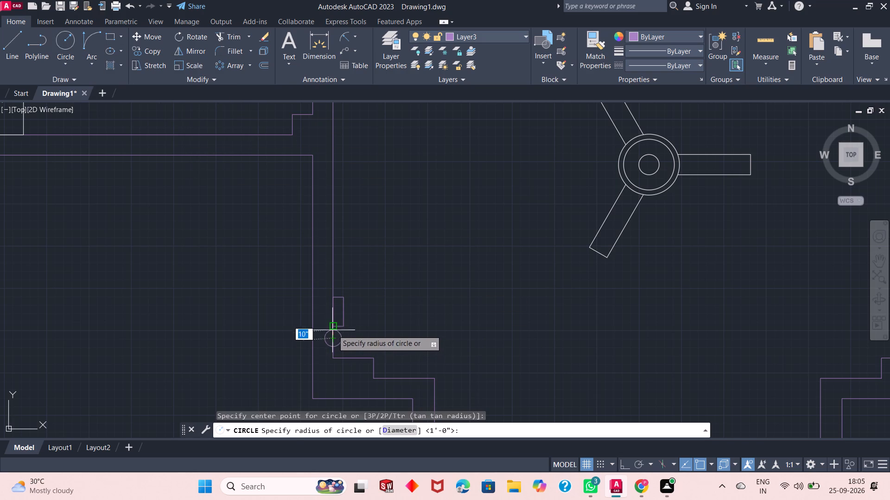
click(336, 327)
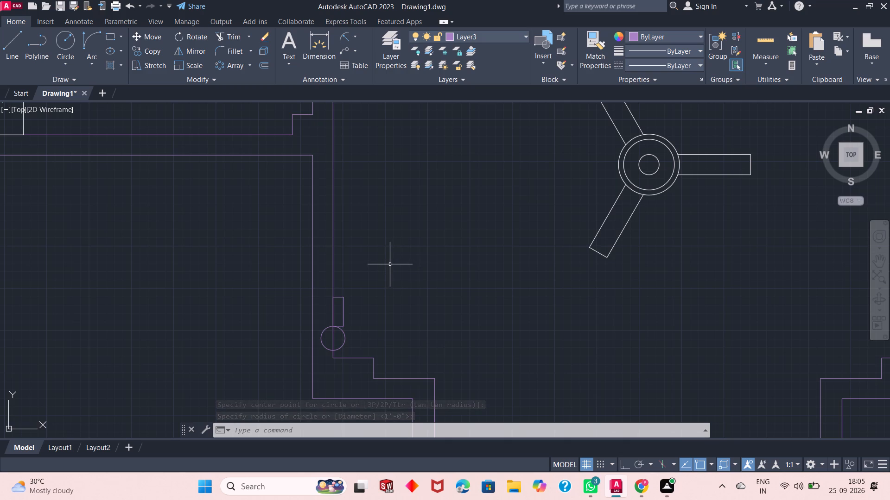
scroll(385, 295, down, 1)
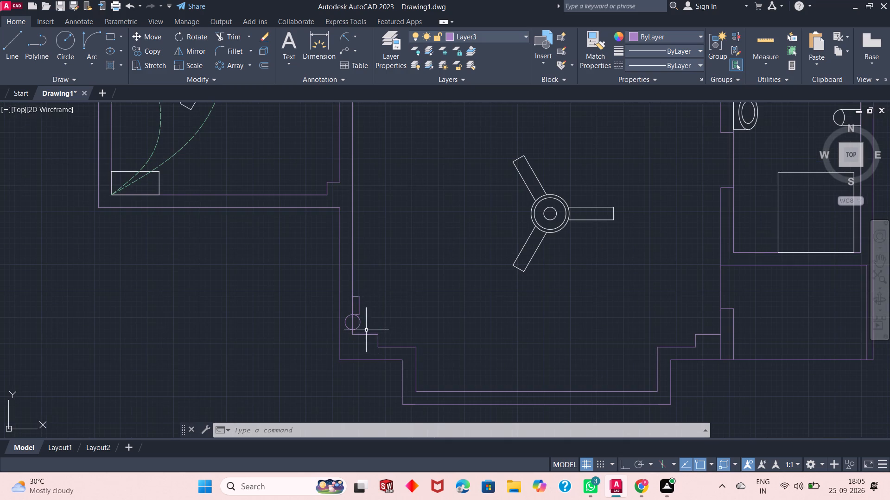
scroll(365, 331, up, 2)
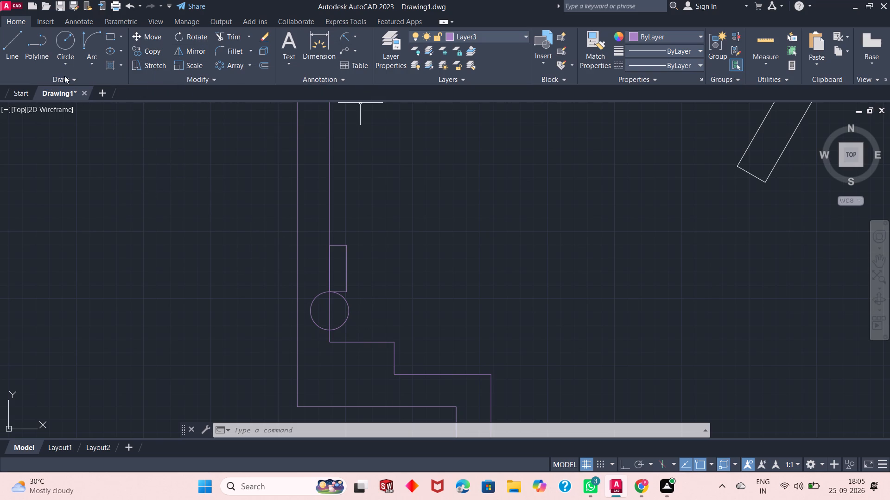
Trim away the western half of the circle on the south room's west wall line, leaving the half inside the room.
click(233, 38)
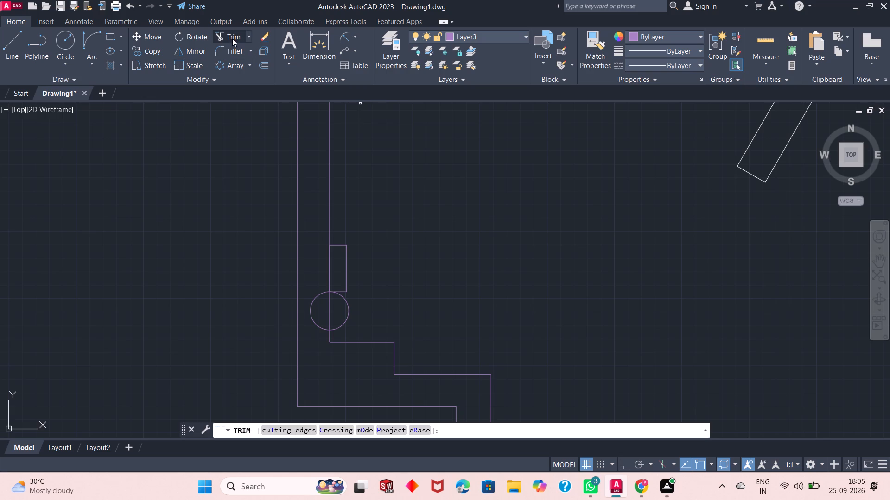
click(311, 307)
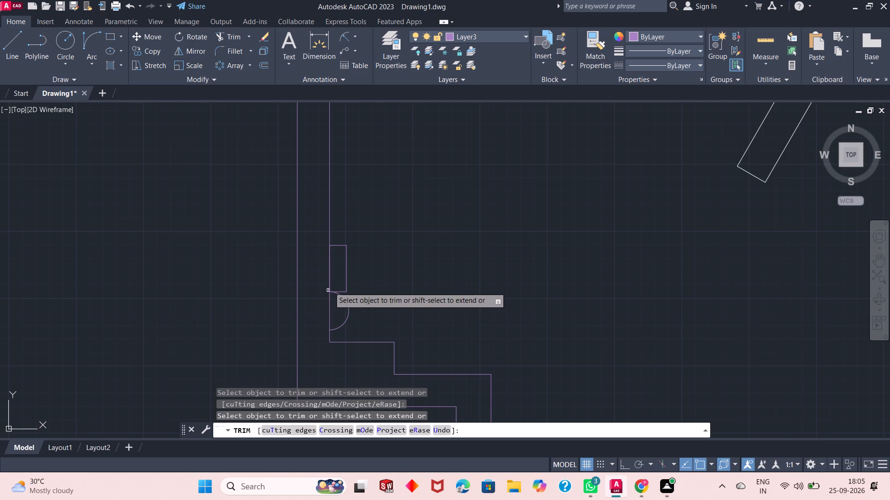
right_click(363, 219)
click(394, 224)
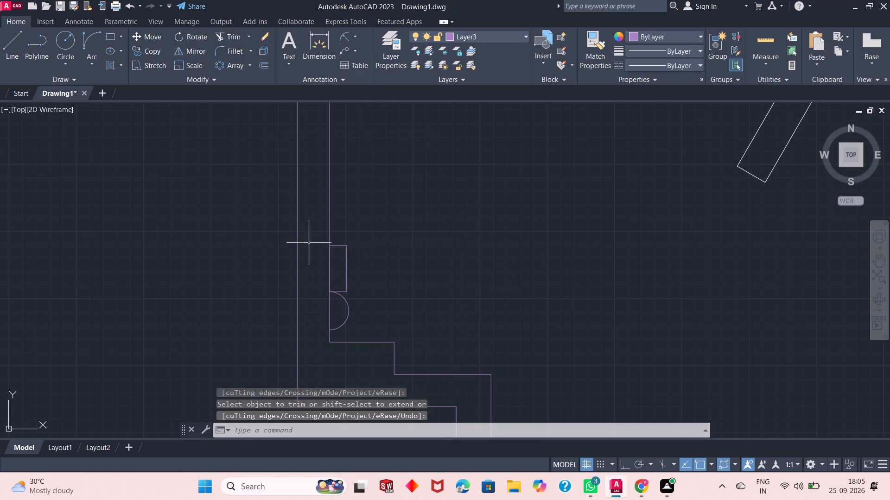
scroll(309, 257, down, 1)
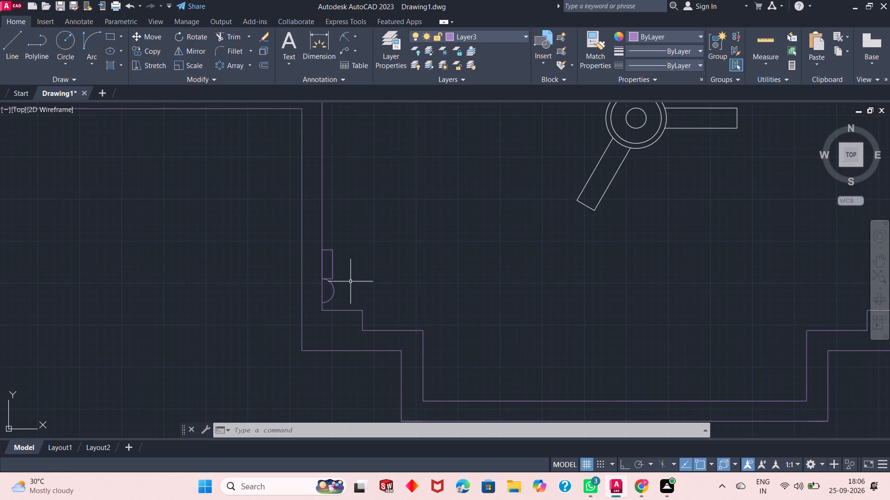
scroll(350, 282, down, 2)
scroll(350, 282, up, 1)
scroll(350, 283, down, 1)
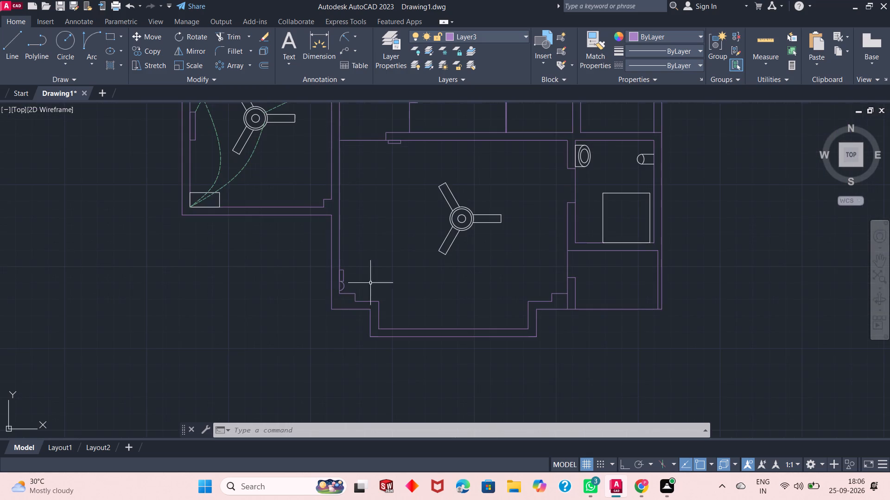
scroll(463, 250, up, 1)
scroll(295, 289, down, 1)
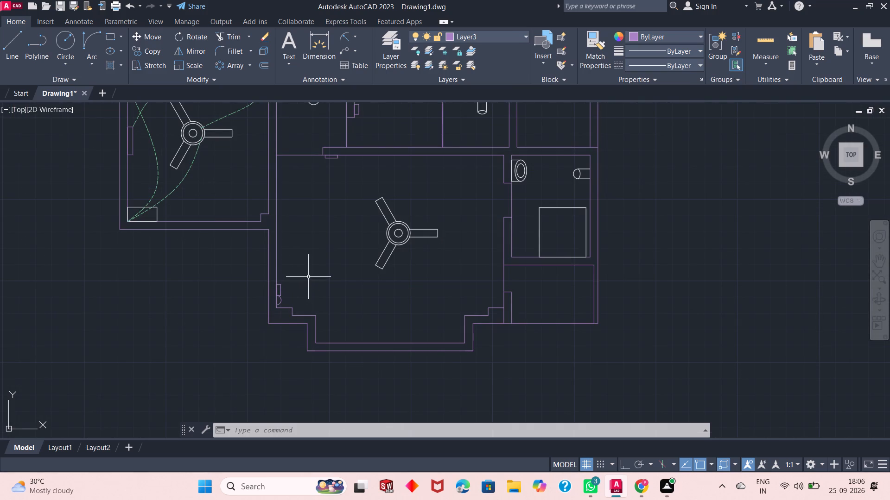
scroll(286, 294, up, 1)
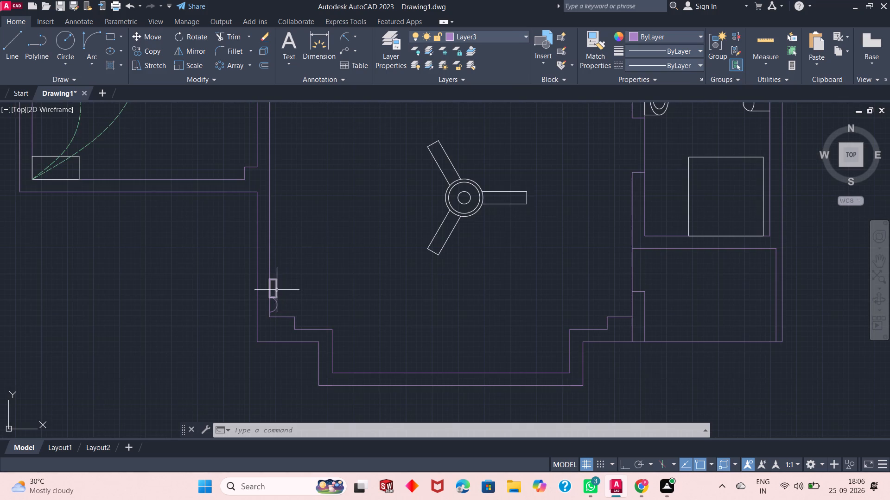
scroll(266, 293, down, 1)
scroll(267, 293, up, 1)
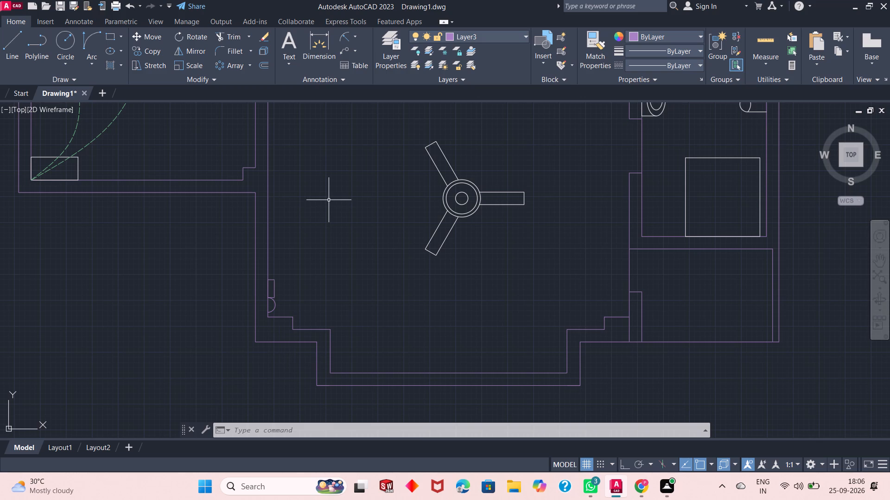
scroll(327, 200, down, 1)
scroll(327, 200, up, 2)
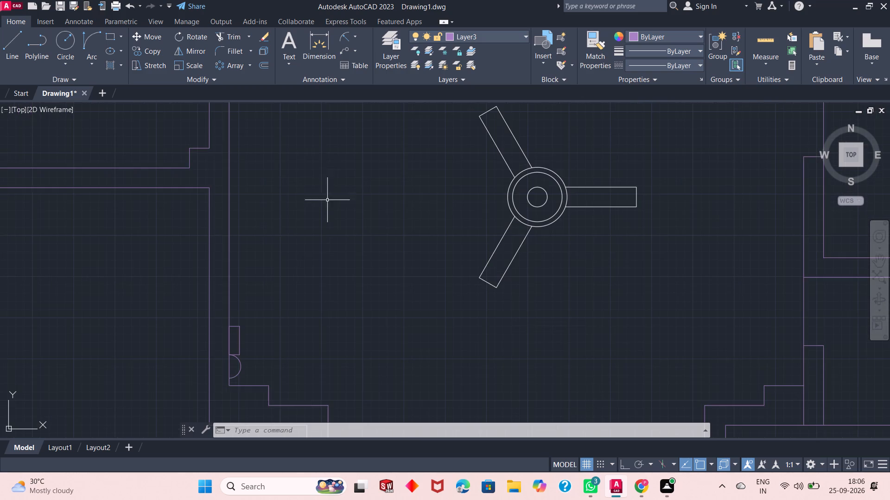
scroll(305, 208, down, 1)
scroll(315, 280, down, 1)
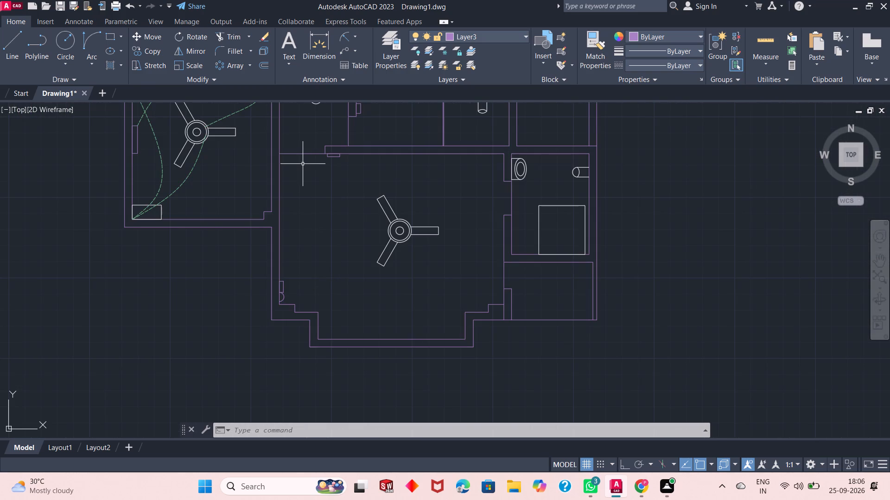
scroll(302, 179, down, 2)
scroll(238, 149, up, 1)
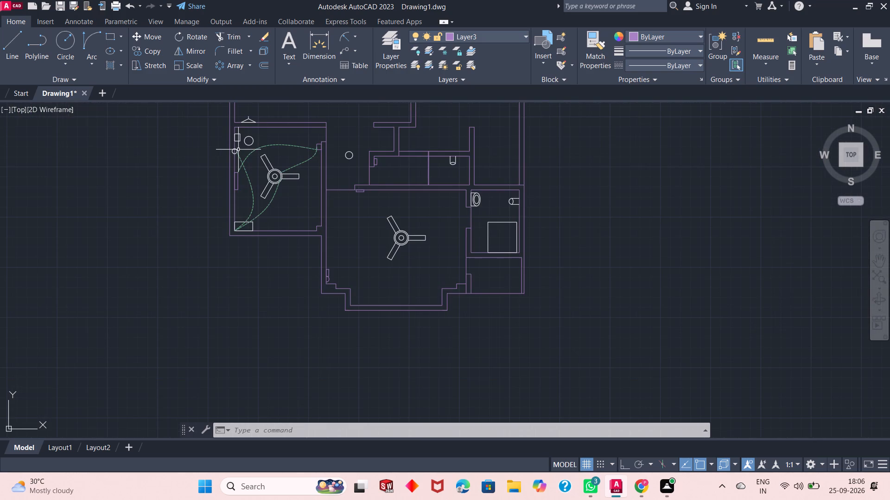
Move the small rectangle and the half circle on the south room's west wall to layer 0.
scroll(238, 150, up, 1)
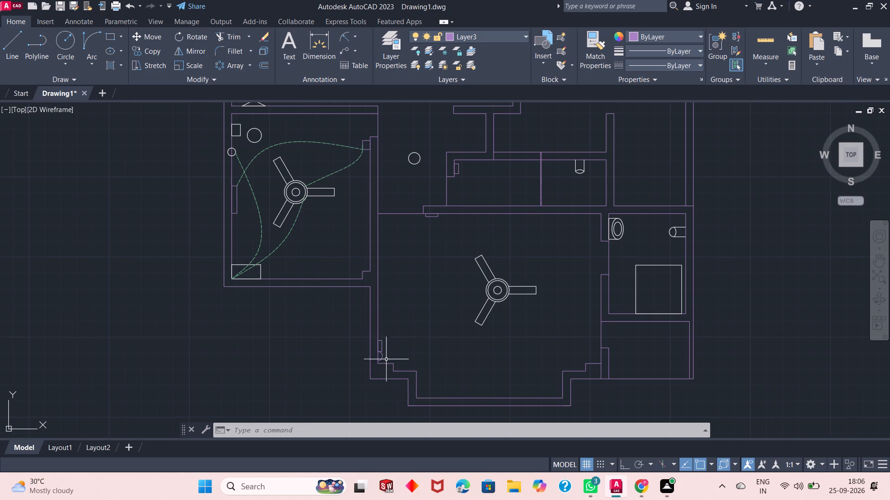
scroll(386, 370, up, 2)
click(390, 275)
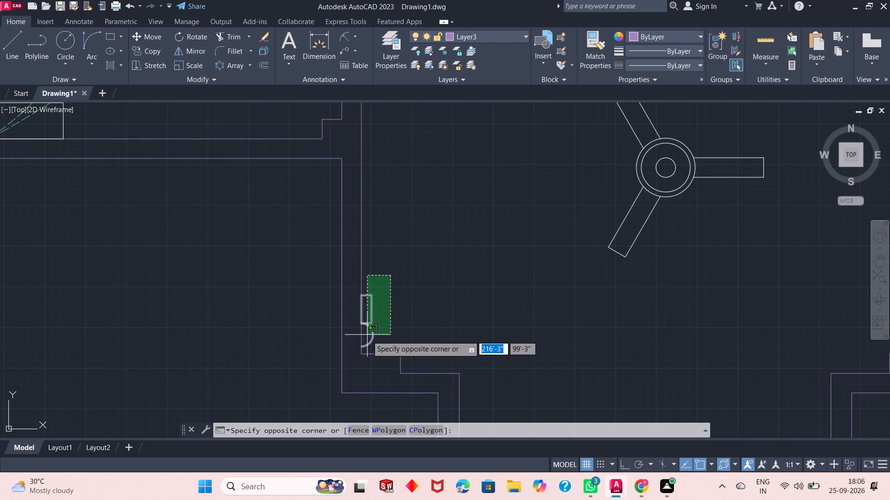
click(367, 336)
click(521, 37)
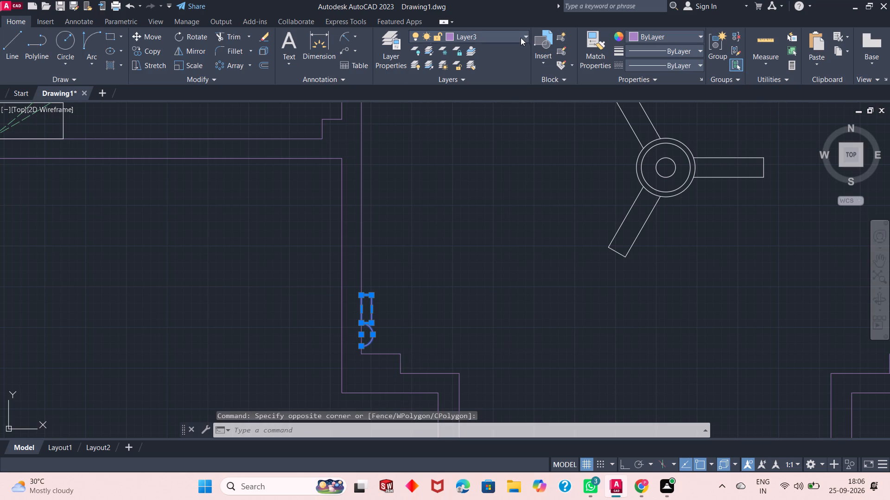
click(470, 47)
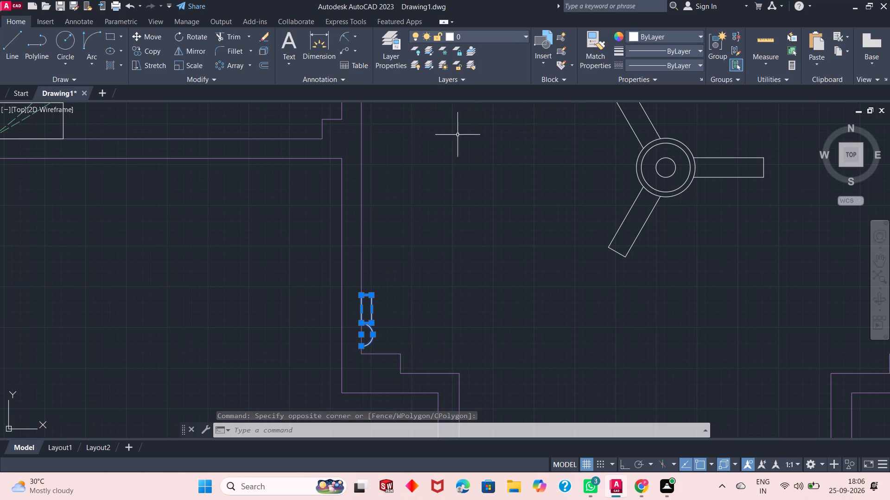
click(420, 243)
key(Escape)
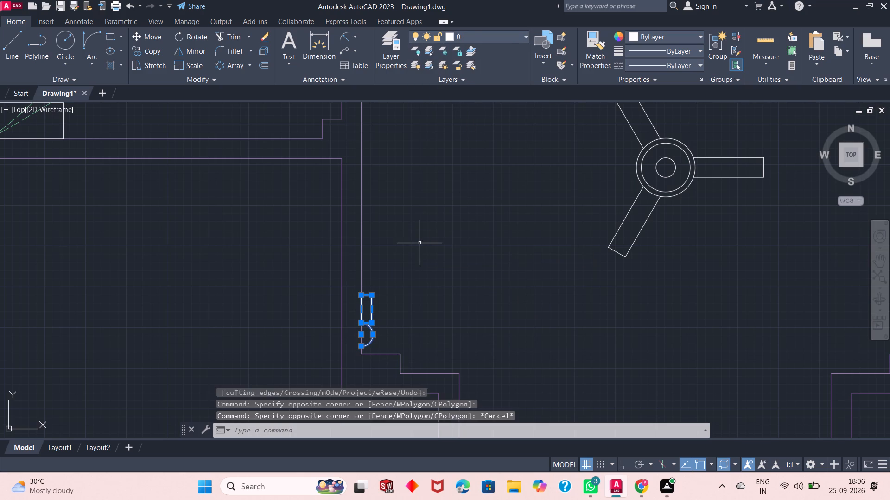
key(Escape)
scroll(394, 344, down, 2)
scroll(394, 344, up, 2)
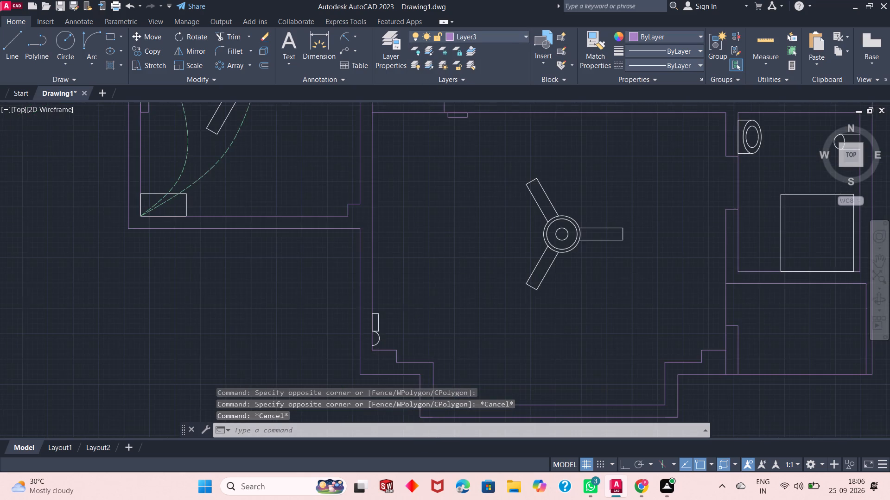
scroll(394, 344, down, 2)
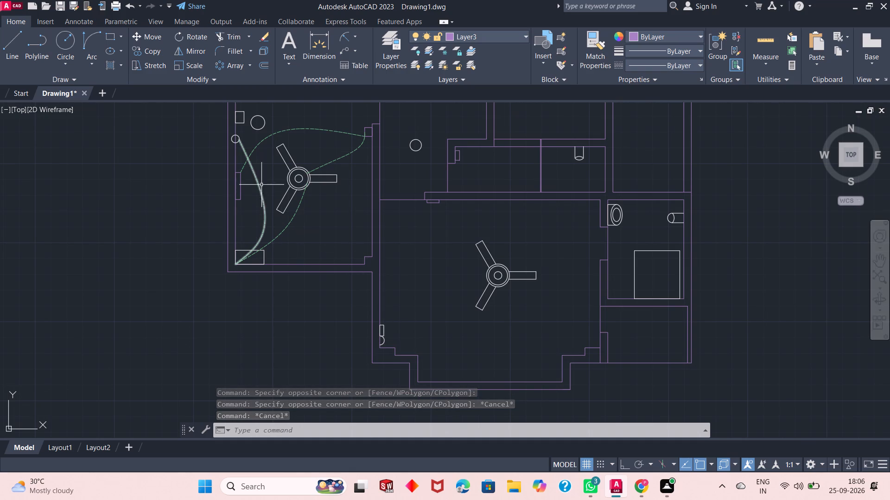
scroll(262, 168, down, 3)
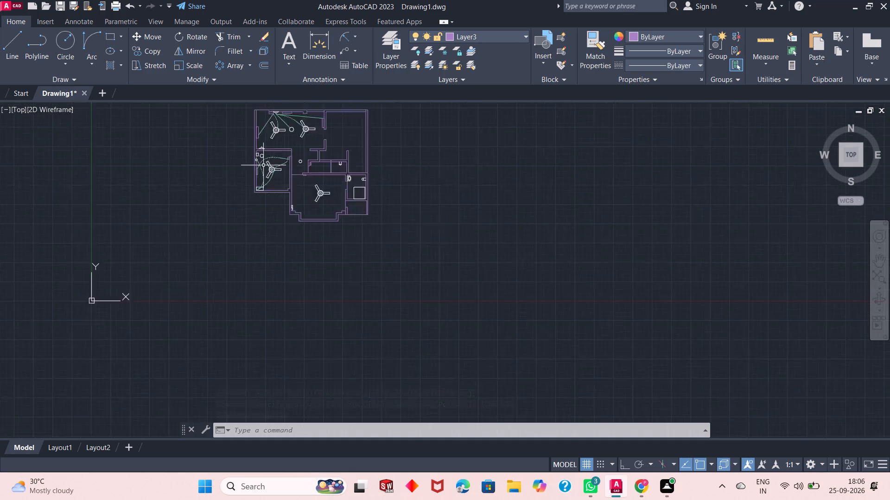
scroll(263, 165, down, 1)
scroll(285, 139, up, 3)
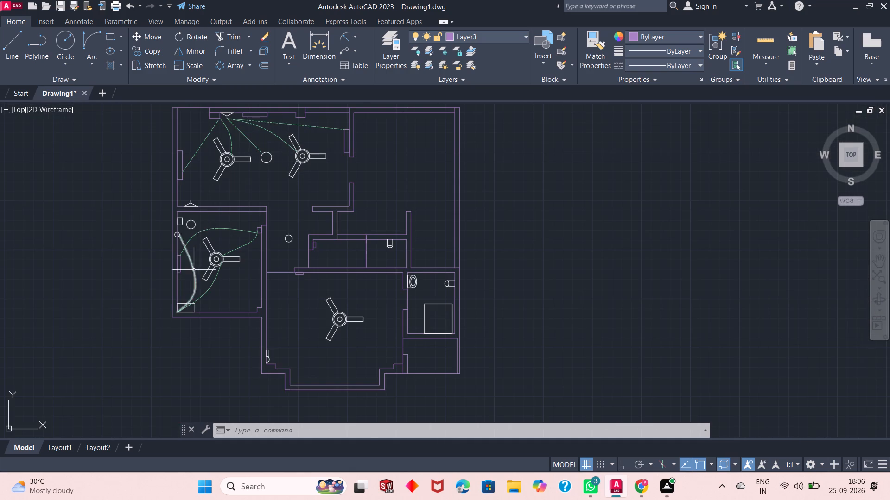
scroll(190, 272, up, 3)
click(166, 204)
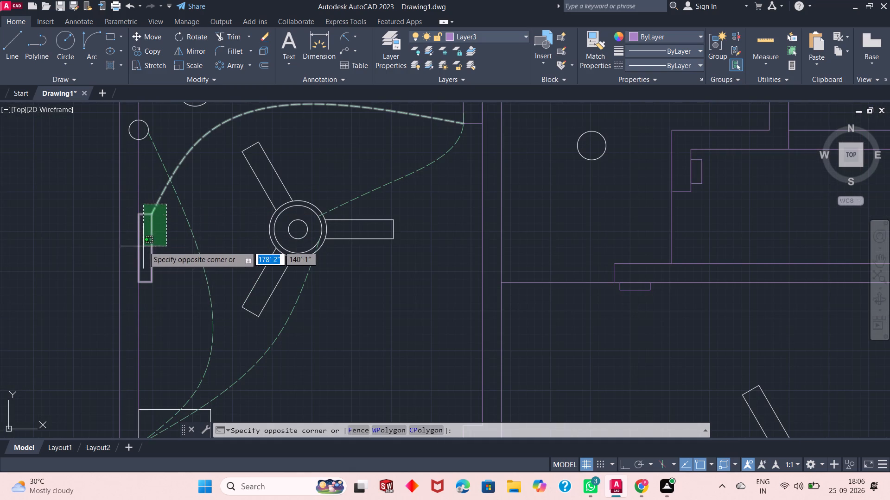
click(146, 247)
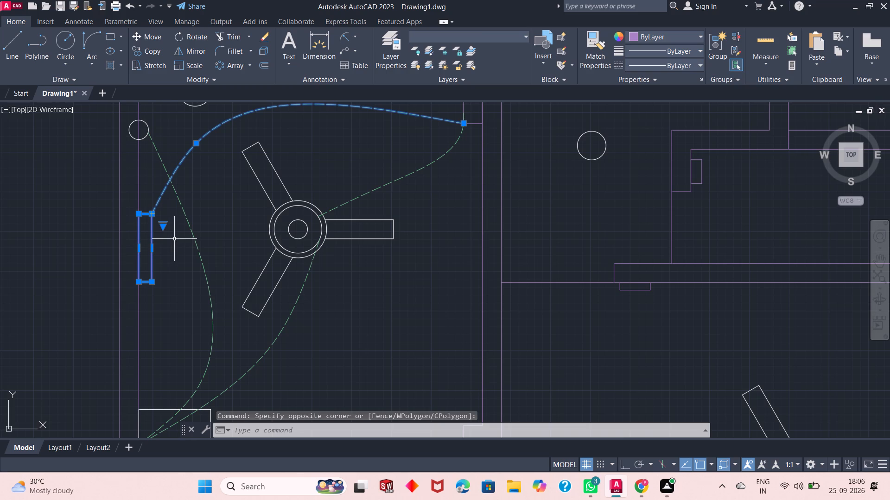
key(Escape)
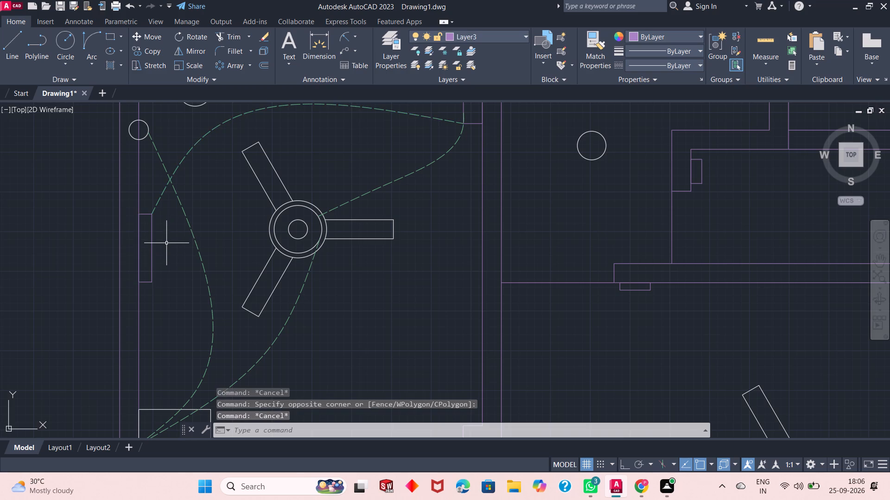
Move seven wall-mounted rectangles to layer 0: four in the north room, two in the west room and one on the south room's north wall.
click(166, 246)
click(147, 287)
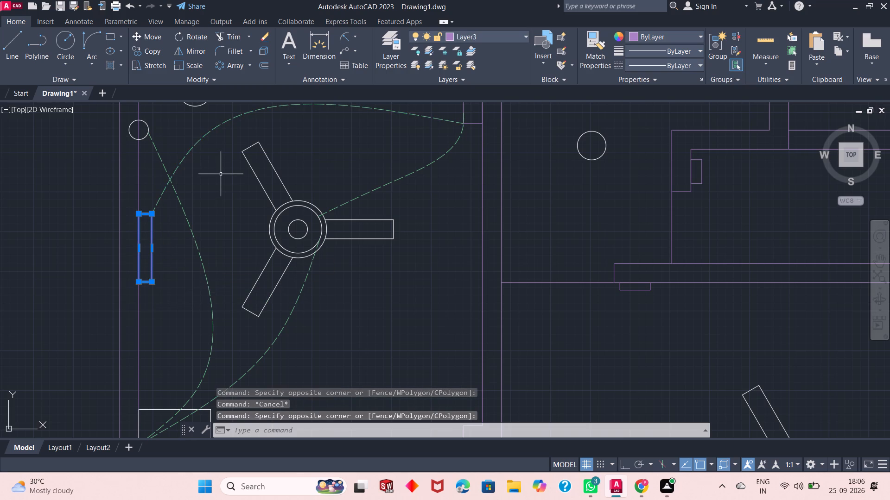
scroll(220, 174, up, 1)
scroll(220, 174, down, 2)
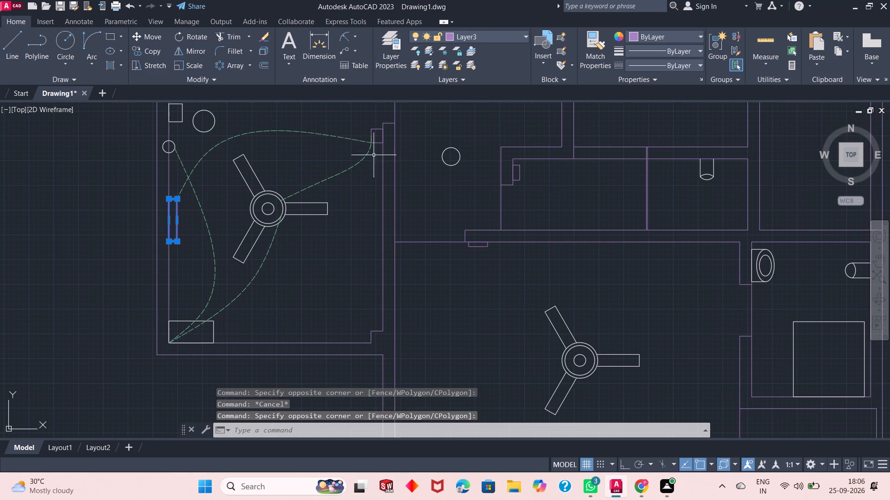
click(374, 122)
click(372, 129)
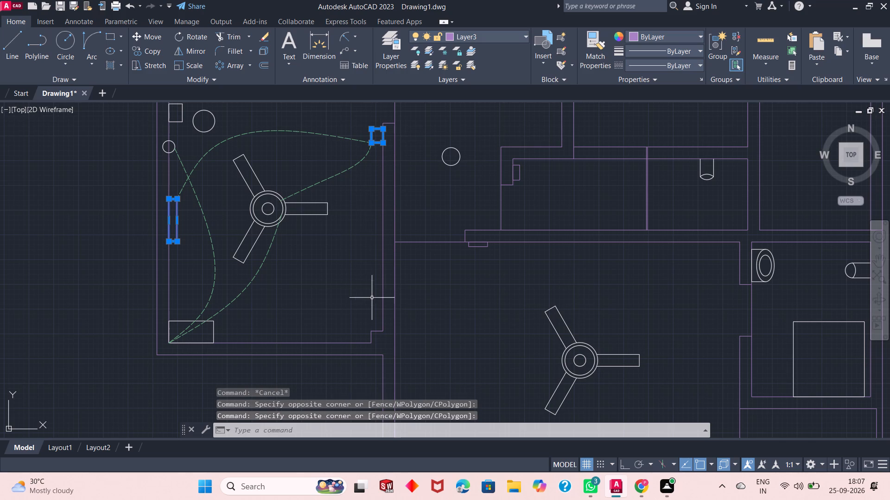
click(496, 246)
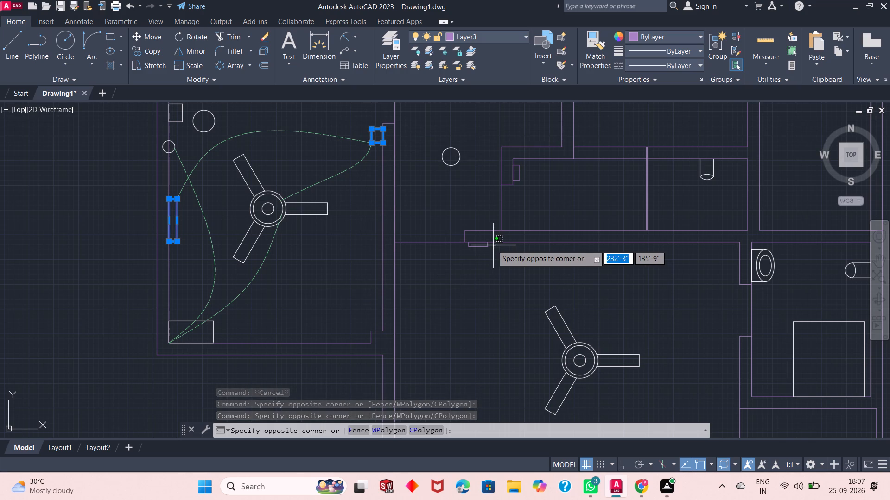
click(482, 247)
scroll(453, 285, down, 1)
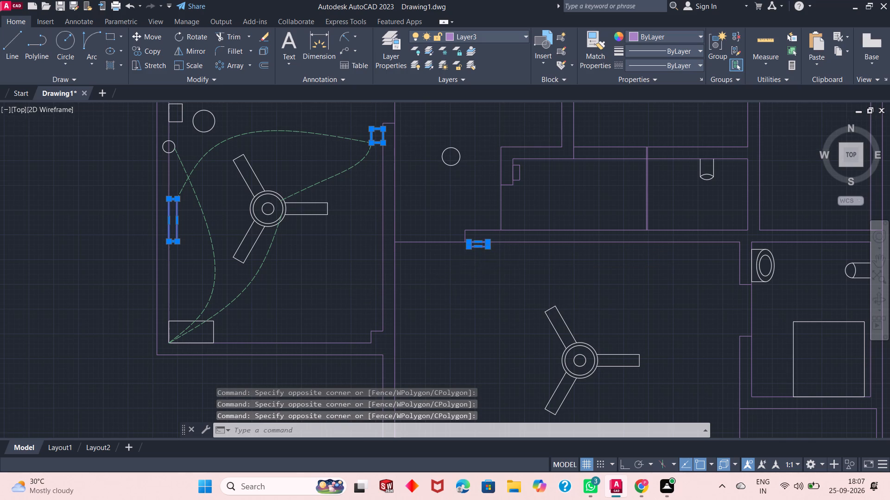
scroll(453, 285, down, 1)
scroll(452, 285, up, 1)
scroll(452, 284, down, 3)
scroll(456, 231, up, 2)
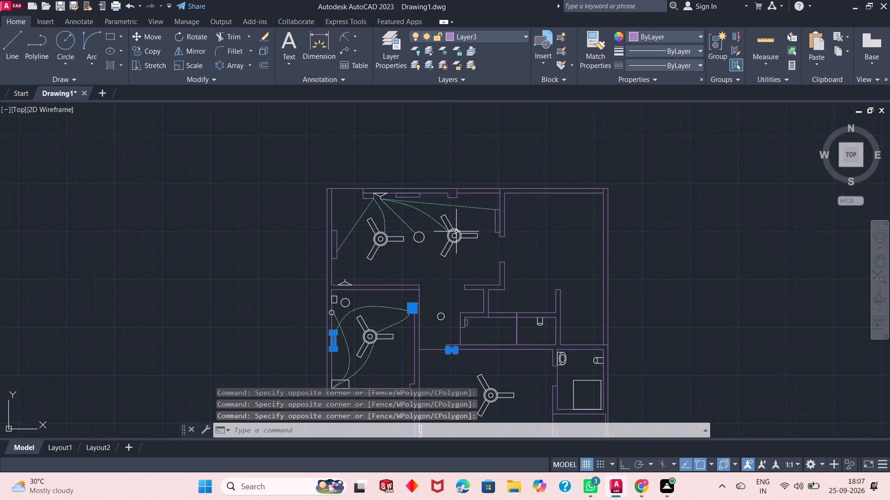
scroll(456, 237, up, 1)
scroll(330, 181, up, 1)
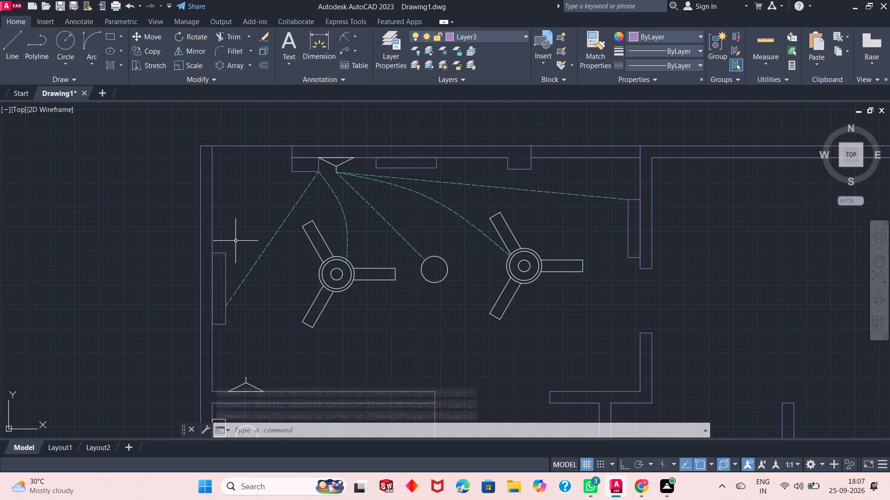
click(236, 243)
click(222, 258)
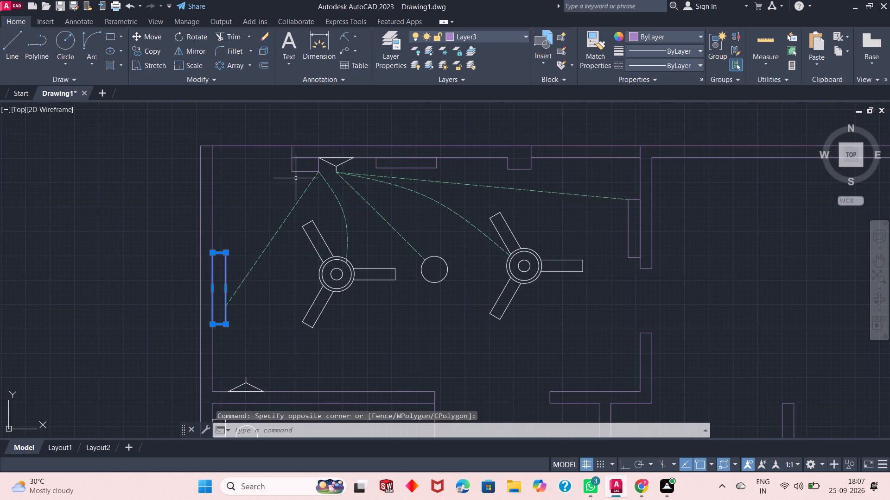
click(296, 178)
click(290, 169)
click(450, 165)
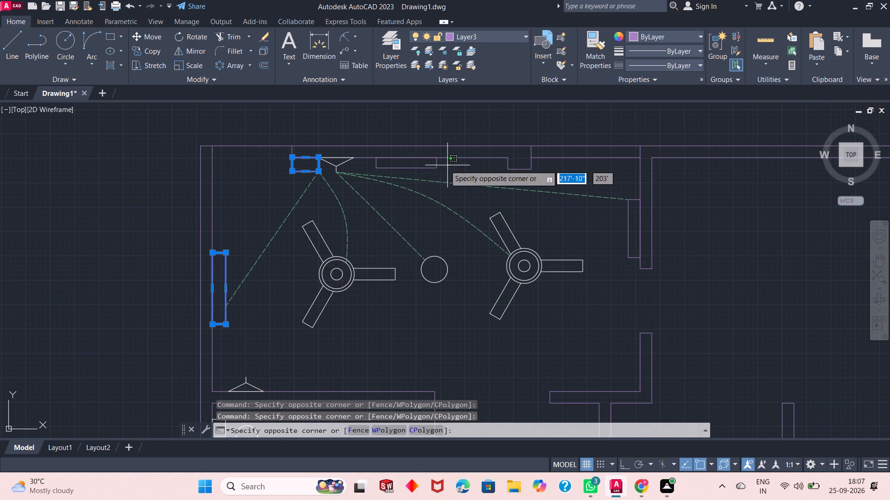
click(431, 169)
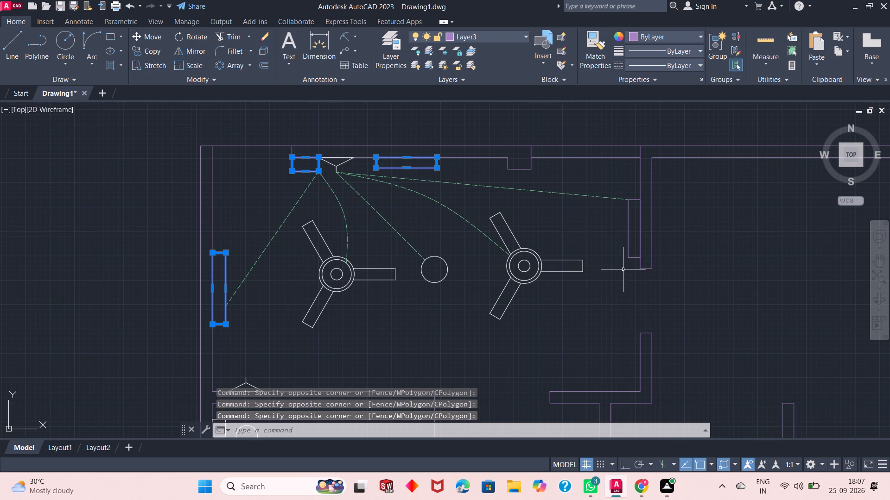
click(631, 265)
click(622, 249)
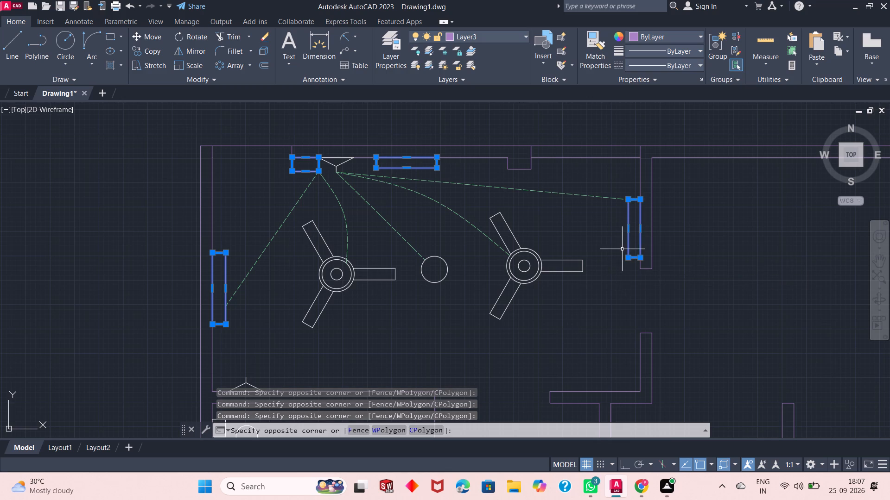
scroll(442, 211, down, 1)
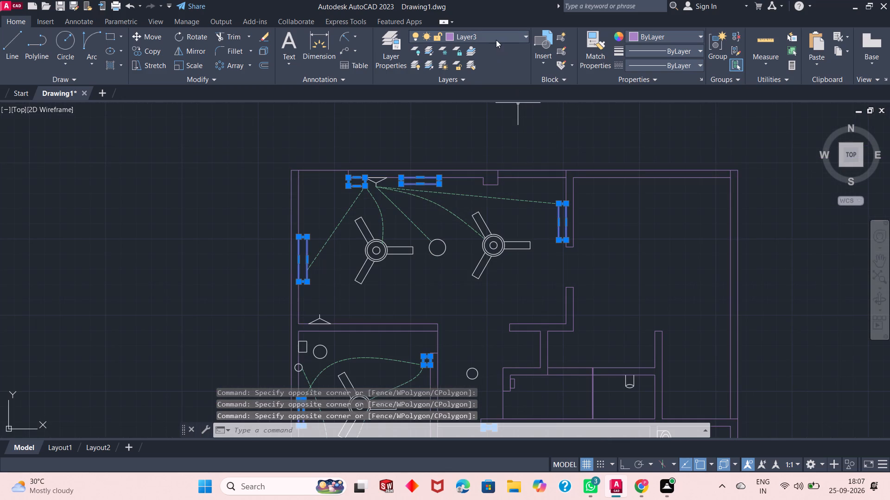
click(495, 38)
click(473, 51)
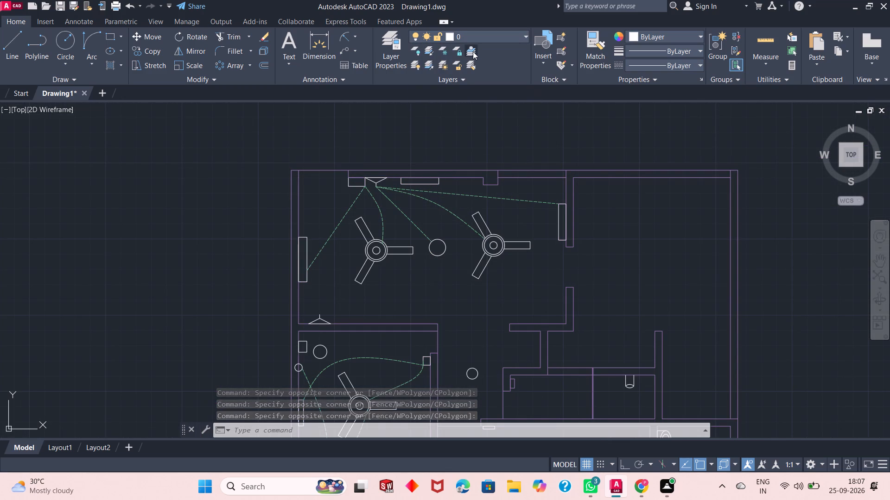
key(Escape)
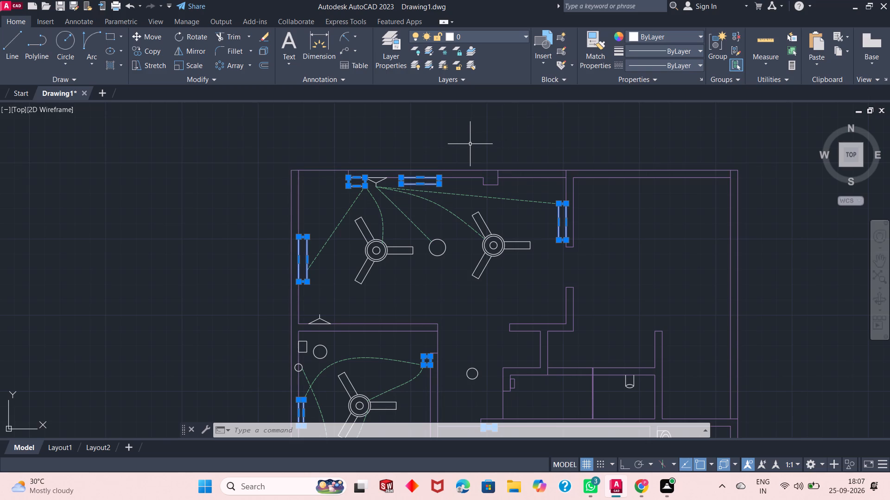
key(Escape)
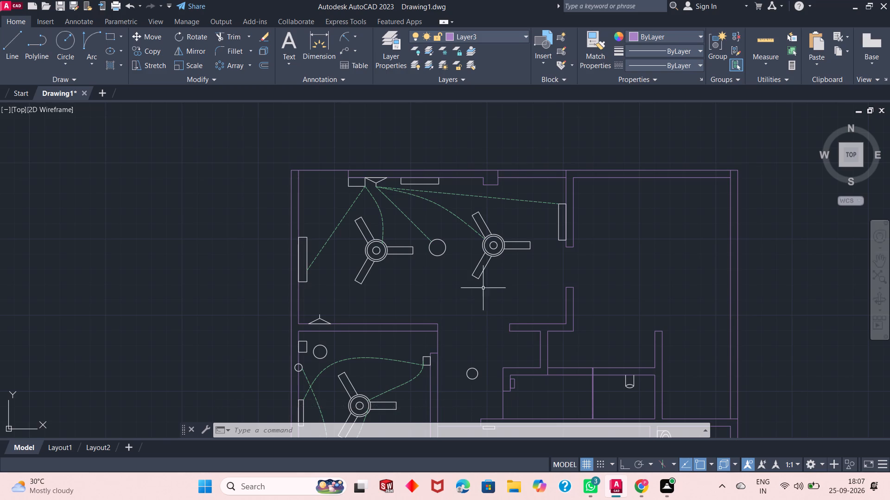
Make layer 0 the current layer.
scroll(483, 281, down, 1)
scroll(501, 357, up, 3)
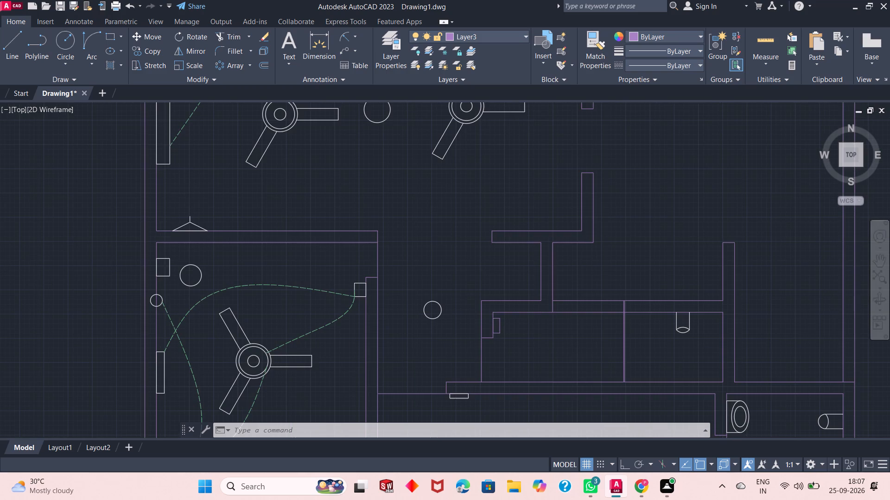
scroll(488, 317, down, 3)
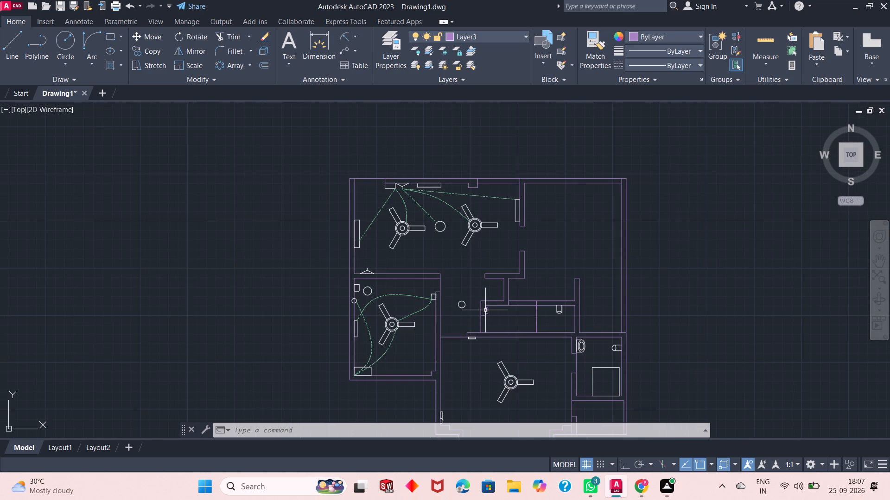
scroll(484, 313, down, 1)
scroll(494, 346, up, 2)
scroll(445, 330, up, 1)
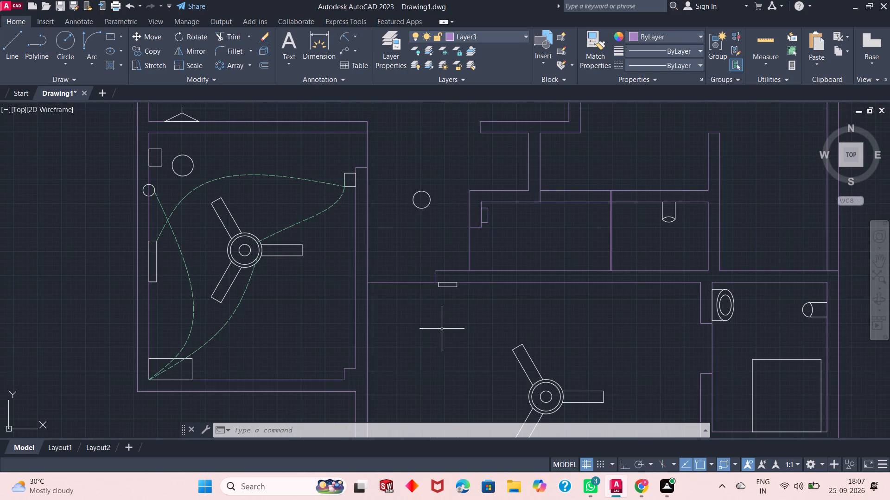
click(490, 31)
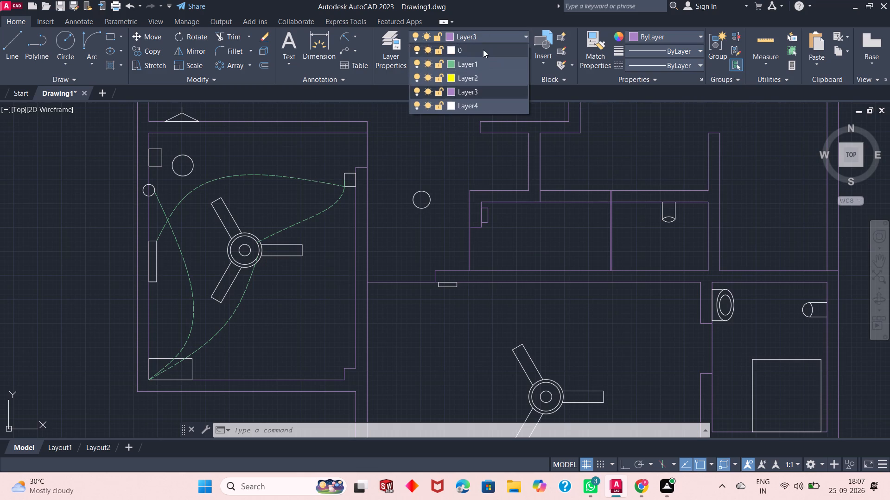
click(482, 50)
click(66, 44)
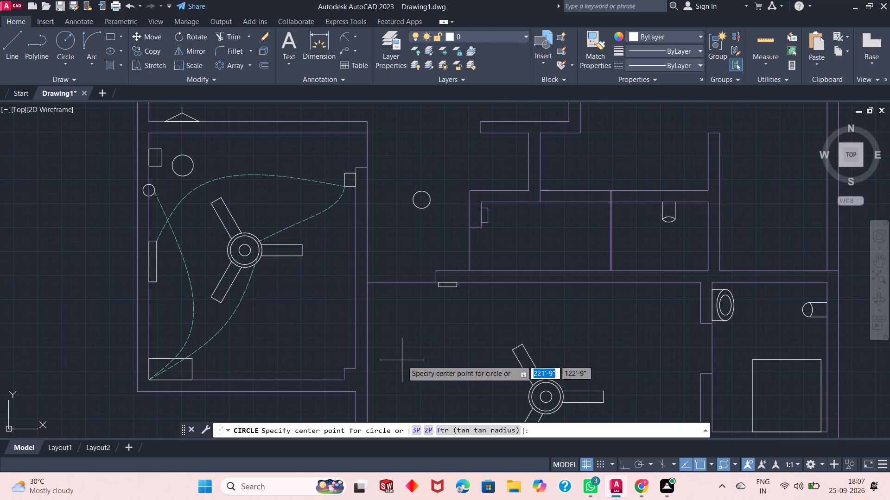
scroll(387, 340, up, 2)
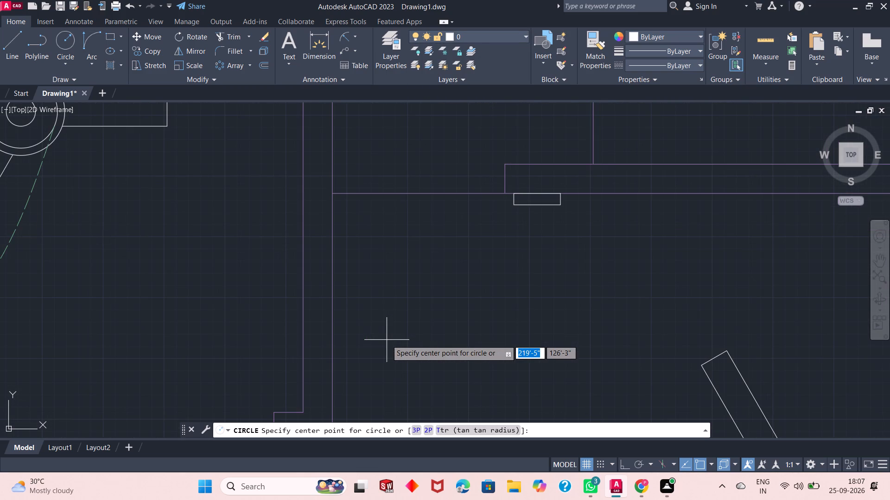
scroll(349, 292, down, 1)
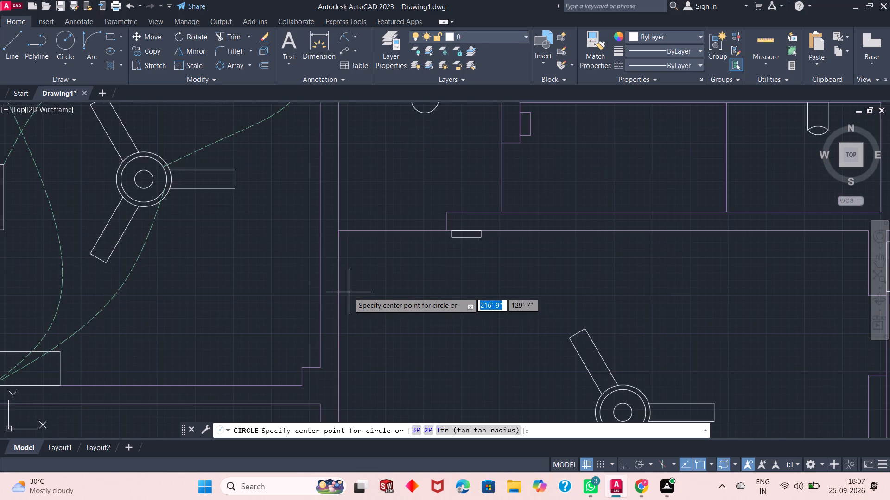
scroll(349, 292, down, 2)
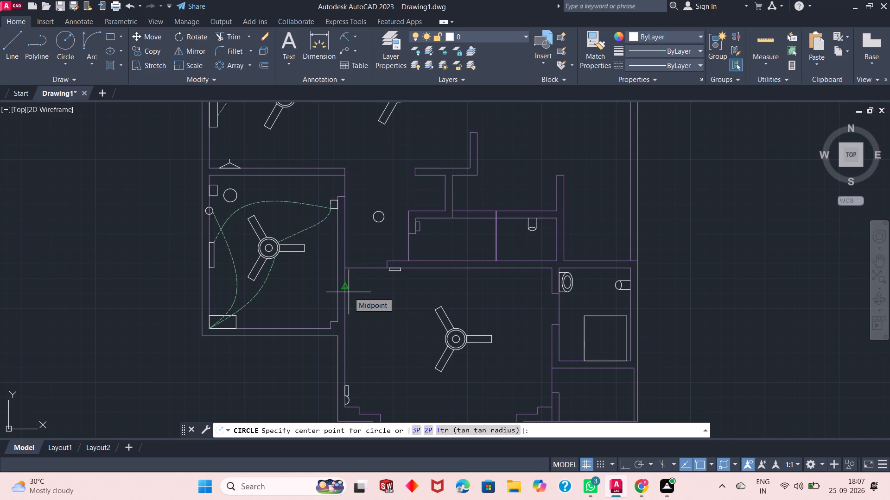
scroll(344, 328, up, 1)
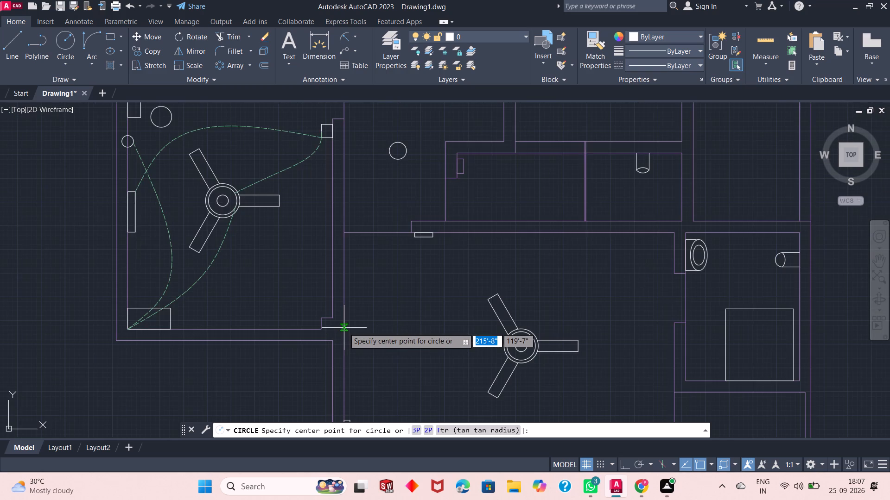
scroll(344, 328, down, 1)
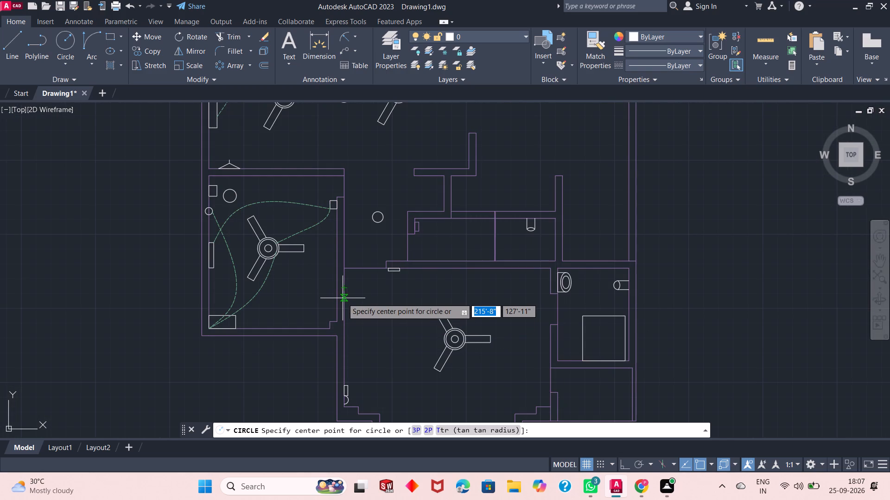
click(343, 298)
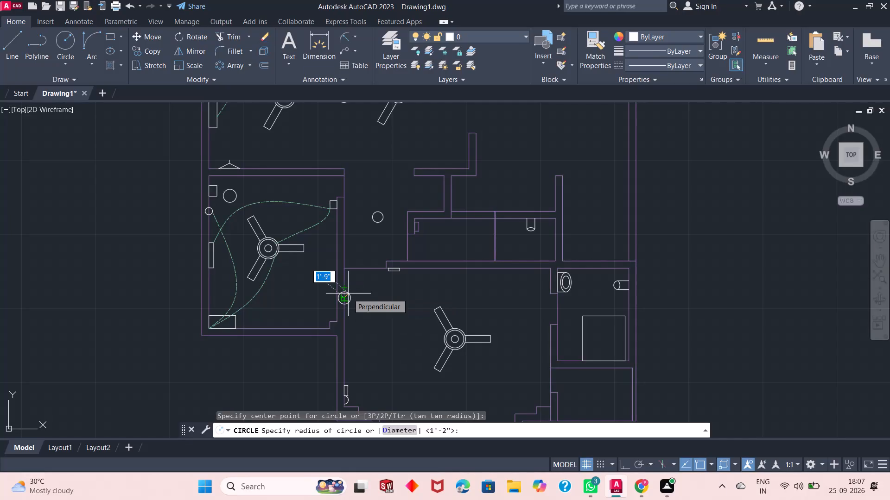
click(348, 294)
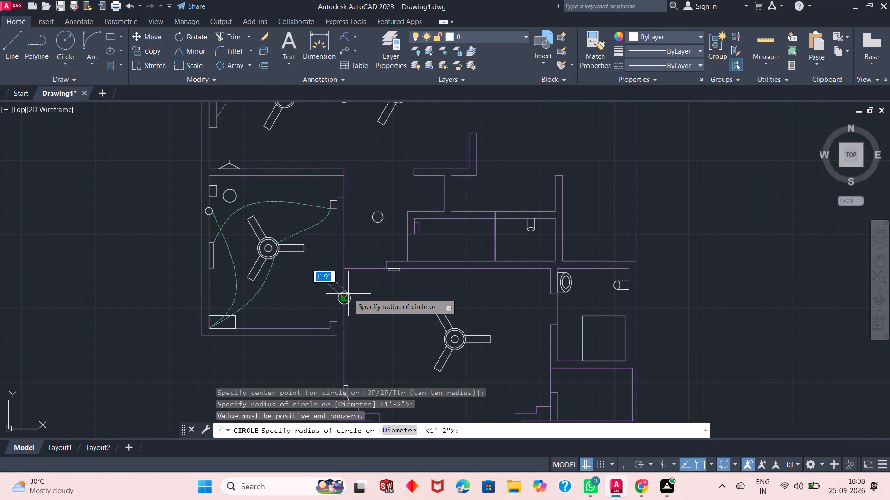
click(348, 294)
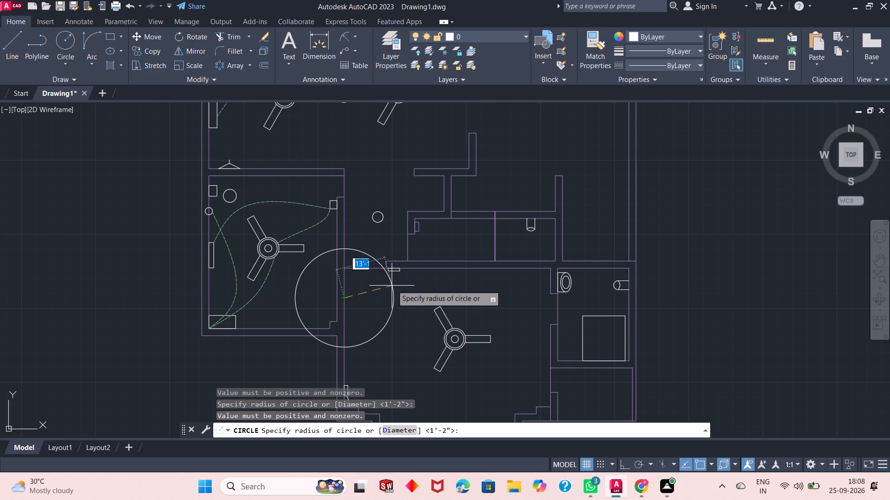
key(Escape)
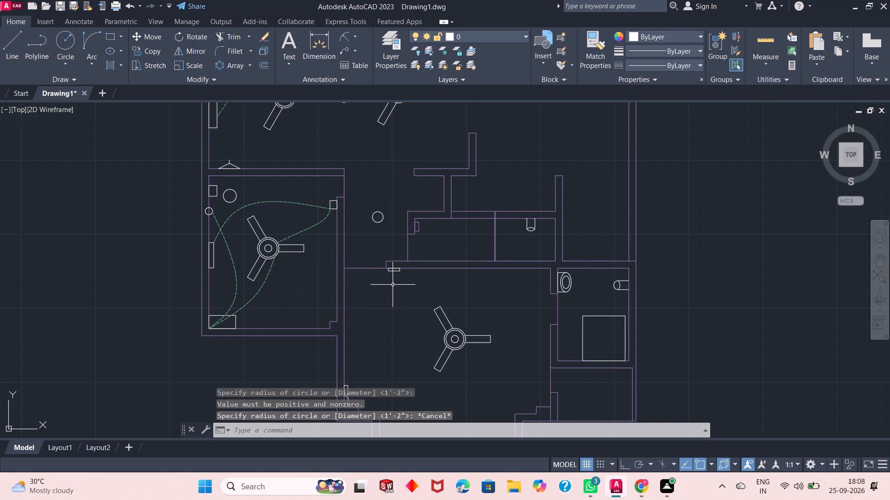
Draw a small circle centred on the south room's west wall line, a short distance south of the room's northwest corner.
scroll(349, 307, up, 3)
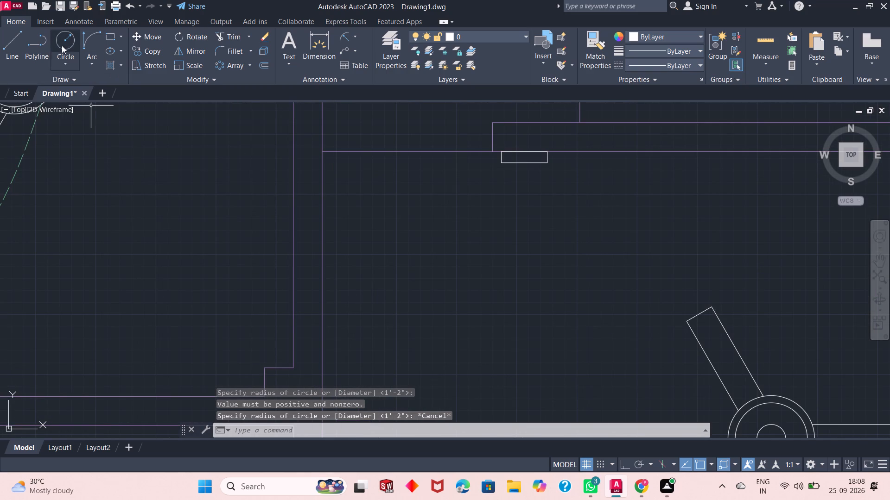
click(64, 40)
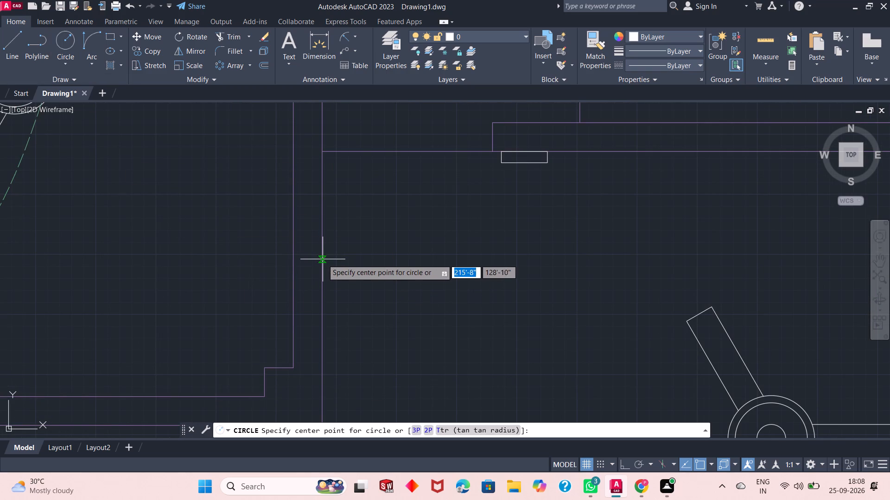
click(323, 260)
click(337, 241)
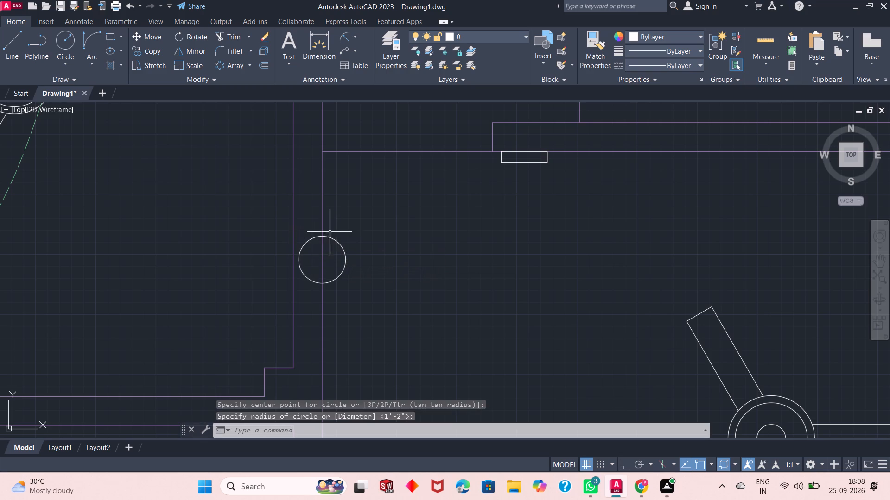
Trim away the western half of the new circle at the wall line, keeping the half inside the south room.
scroll(316, 235, down, 1)
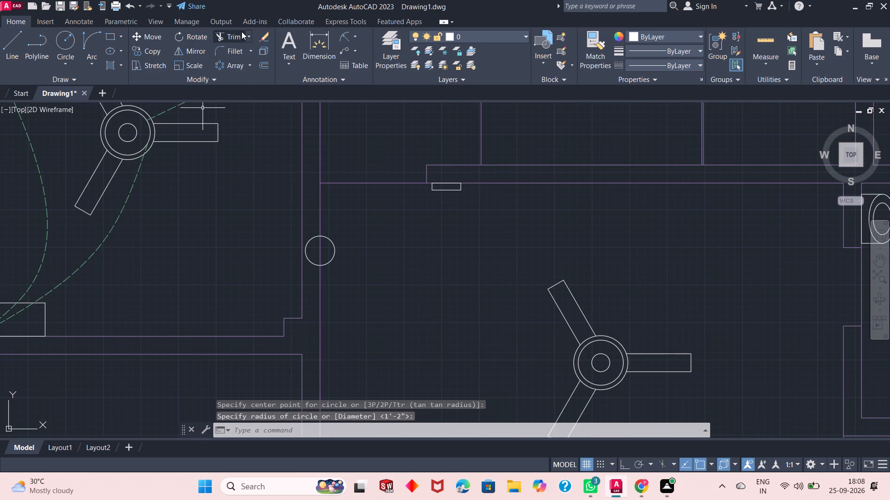
click(242, 31)
click(315, 236)
right_click(247, 237)
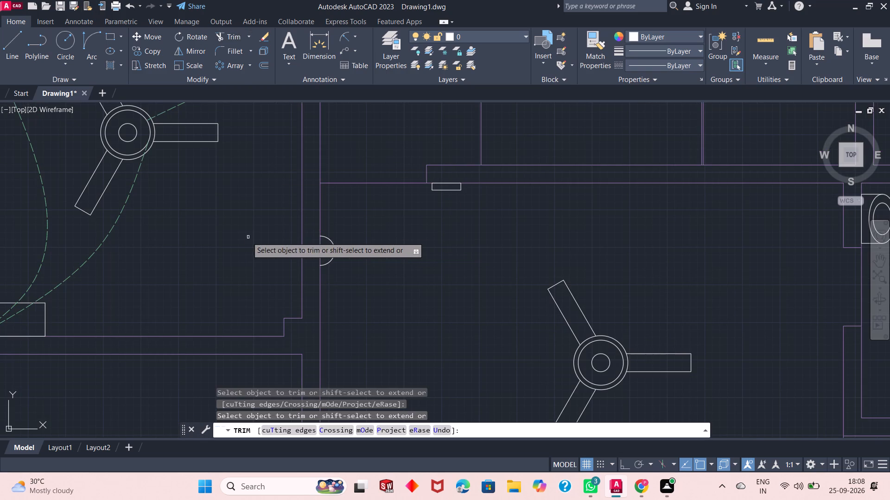
click(256, 241)
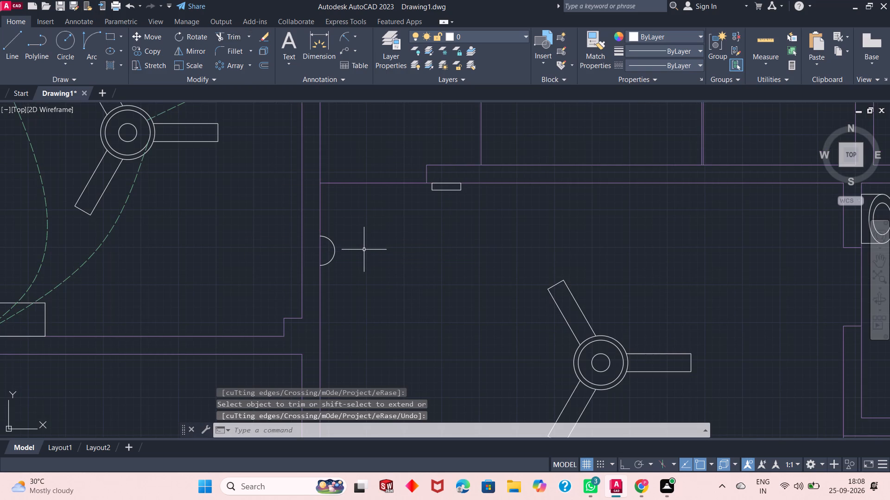
Draw a narrow rectangle about 1'-6" by 8'-10" against the inside of the south room's west wall, south of the half circle.
scroll(363, 250, down, 2)
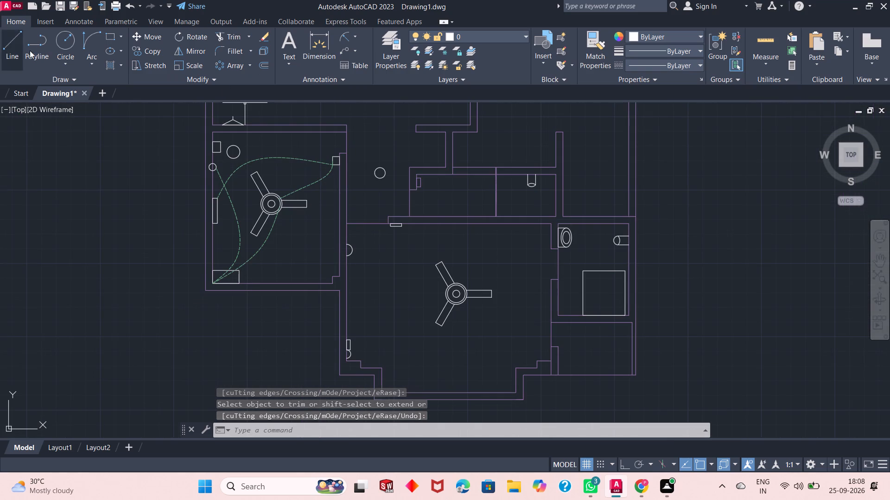
click(106, 38)
scroll(343, 248, down, 1)
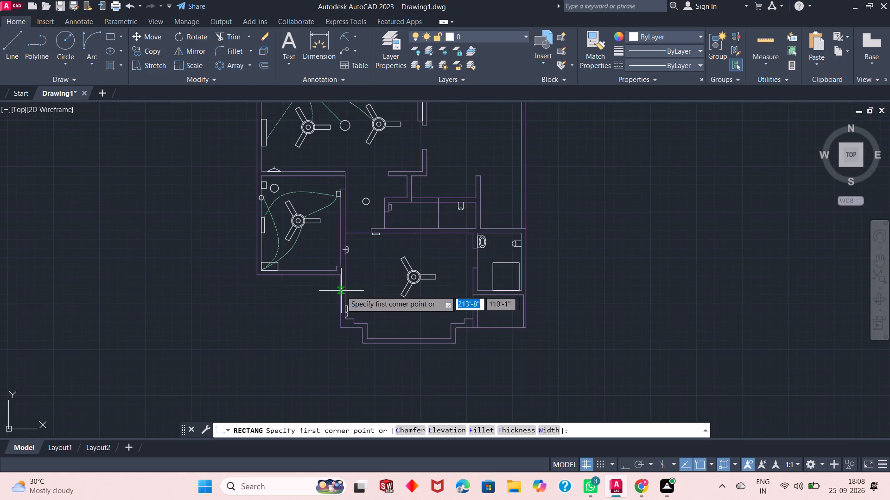
scroll(342, 292, up, 3)
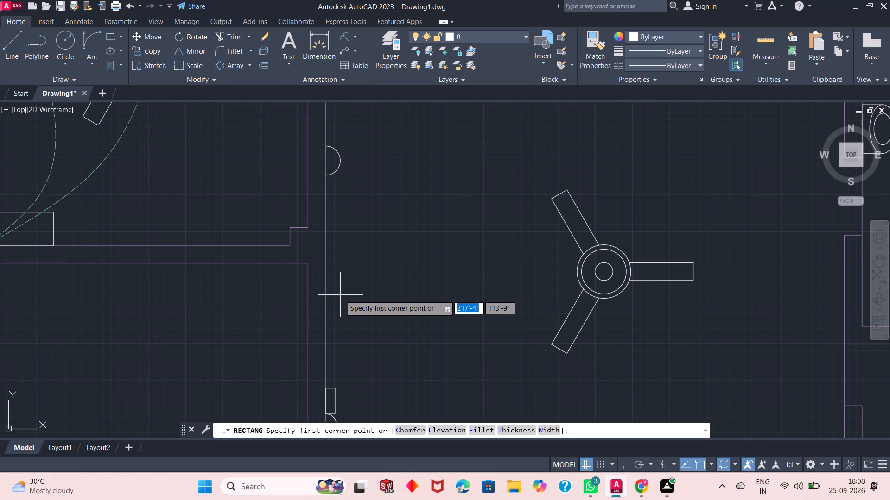
click(325, 250)
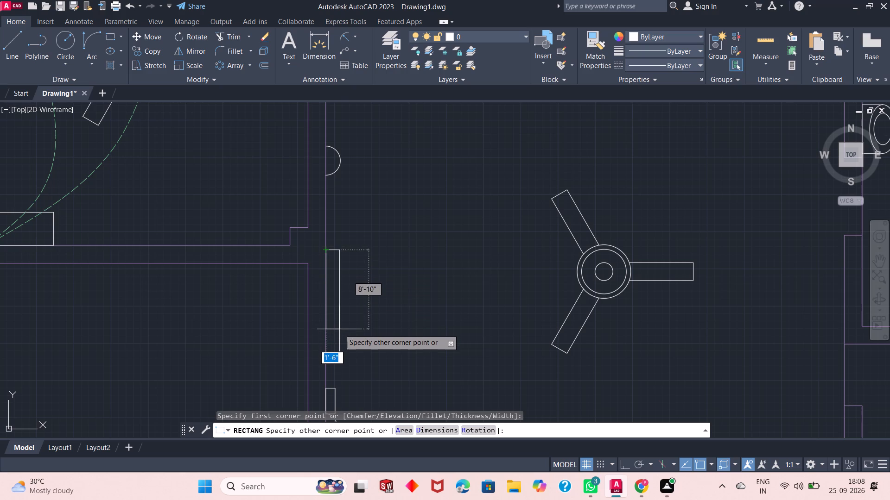
click(339, 329)
Draw a small upright rectangle inside the south room's east wall near the southeast corner, starting from the wall's opening corner.
scroll(333, 286, up, 3)
scroll(333, 286, down, 1)
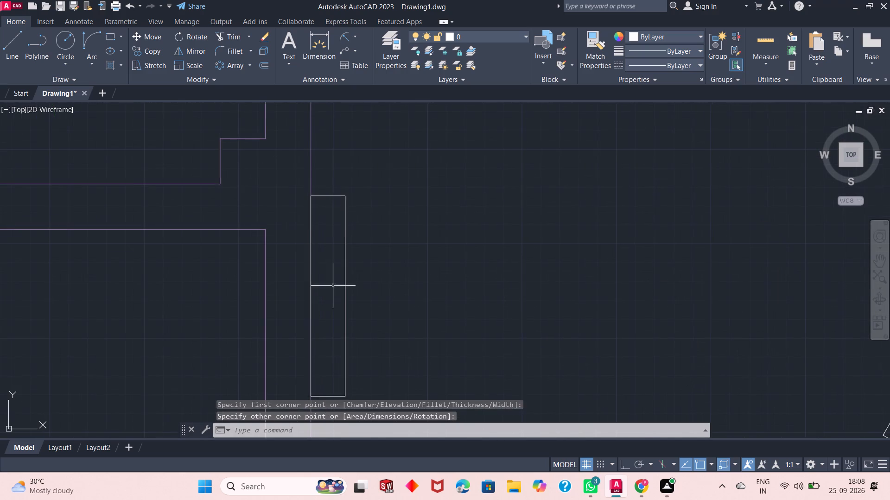
scroll(333, 286, down, 4)
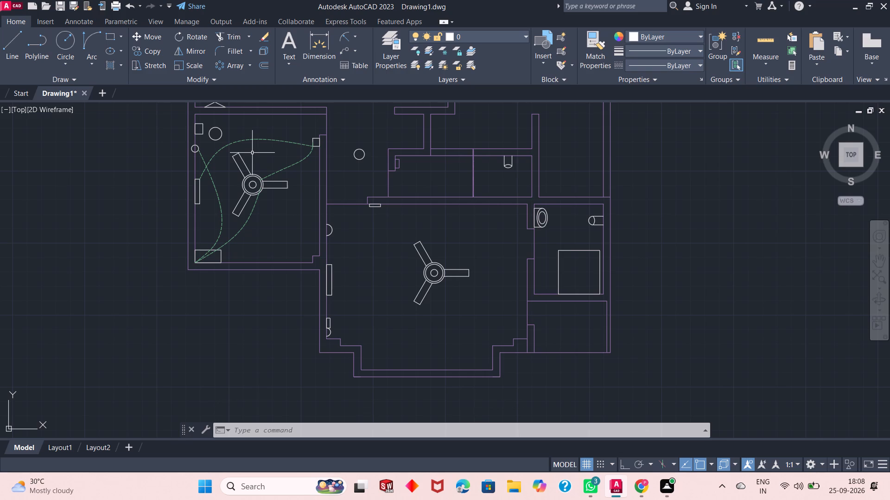
click(109, 36)
scroll(522, 331, up, 1)
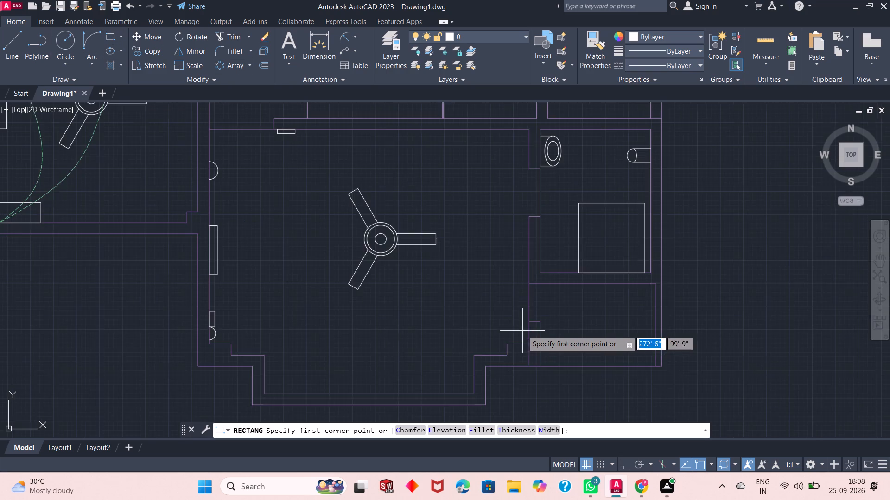
scroll(523, 330, up, 2)
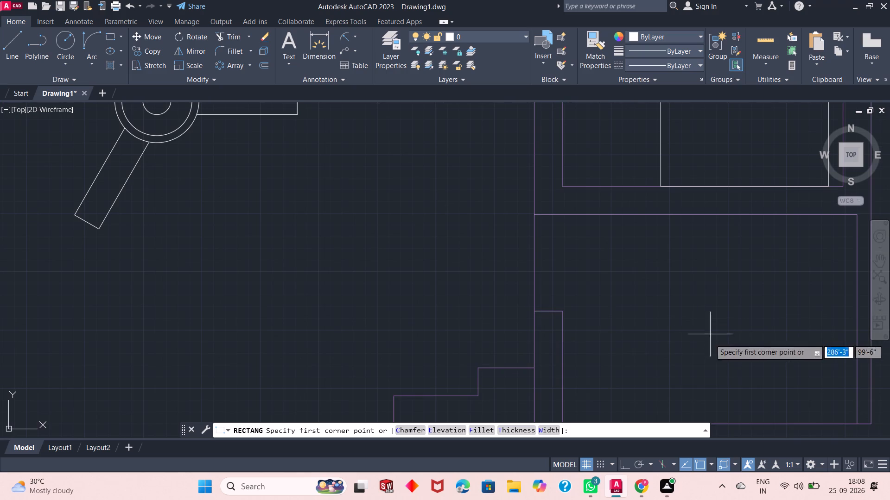
click(534, 312)
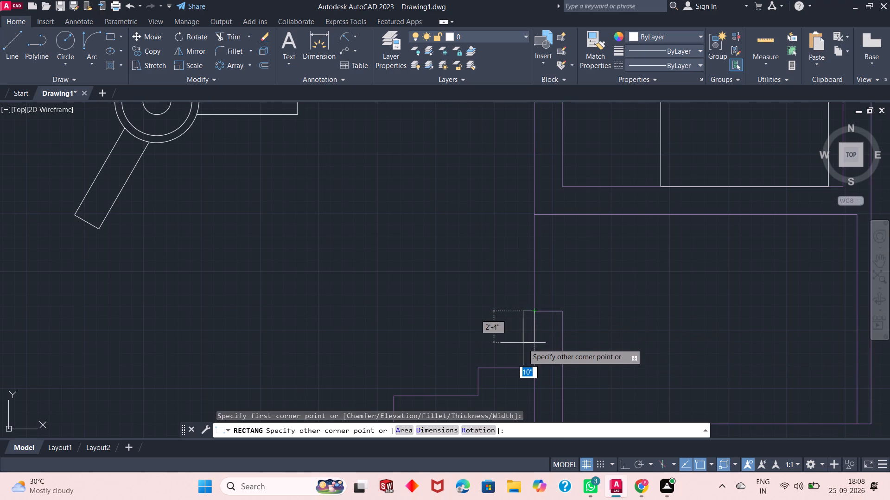
click(517, 357)
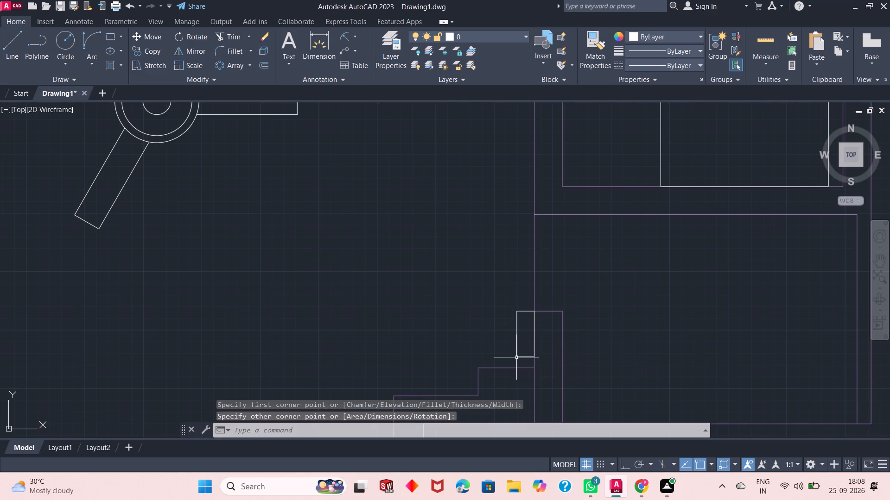
Draw another small rectangle about 1'-1" by 2'-10" inside the south room's east wall, north of the previous one.
click(114, 37)
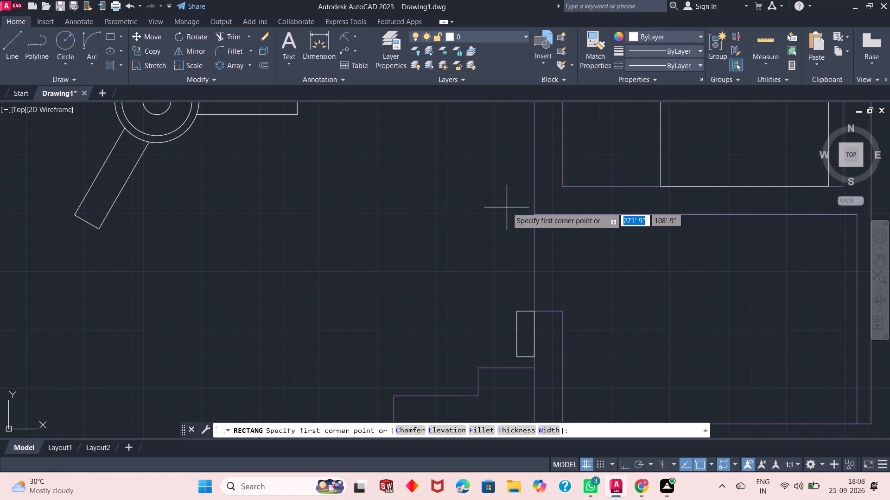
click(534, 207)
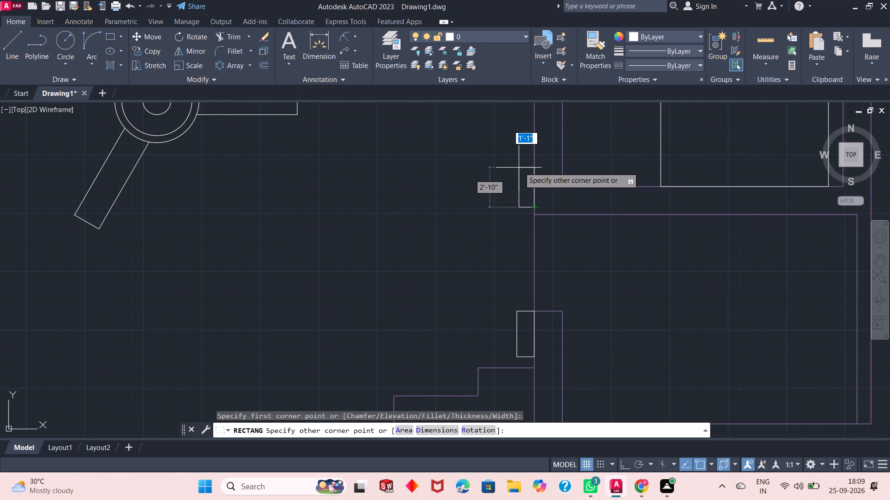
click(518, 169)
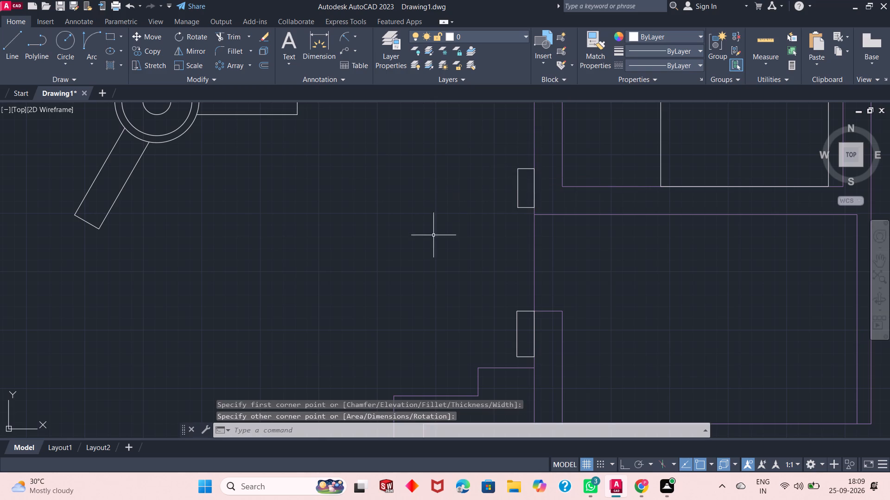
Draw a circle of about 1'-10" radius centred on the midpoint of the small southeast room's north wall line.
scroll(446, 264, up, 4)
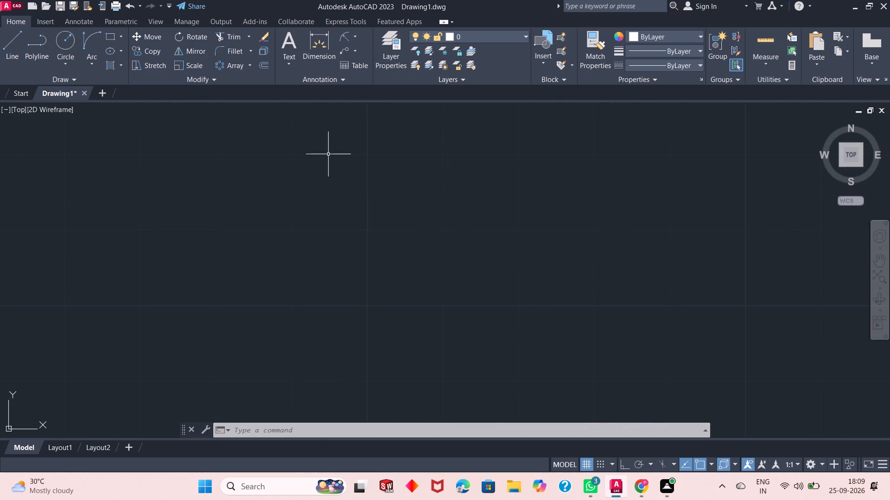
scroll(340, 182, down, 5)
click(62, 39)
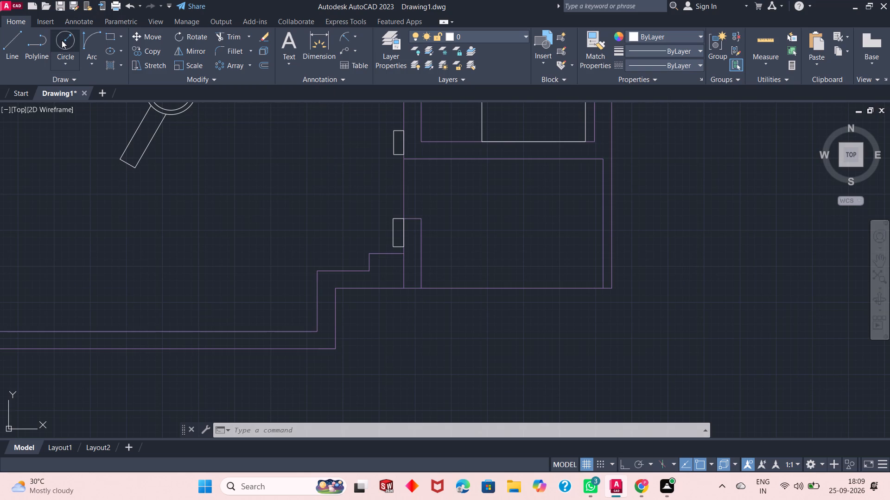
click(496, 159)
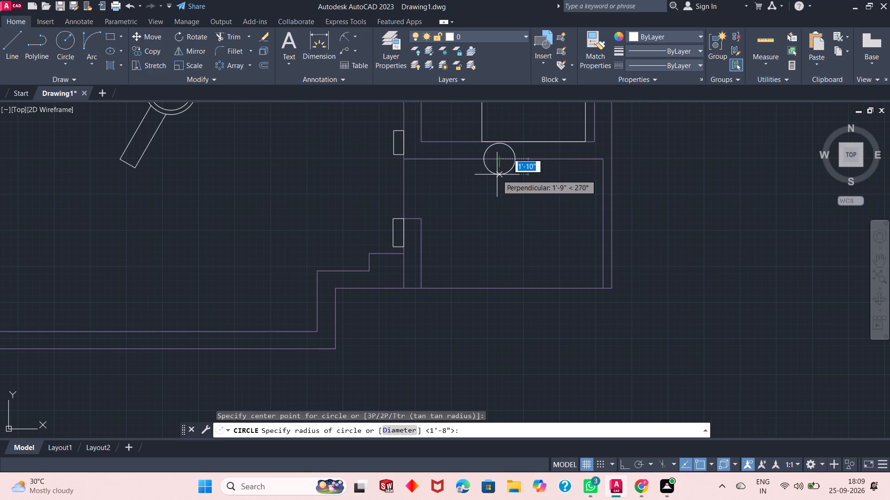
click(497, 175)
right_click(497, 175)
click(374, 164)
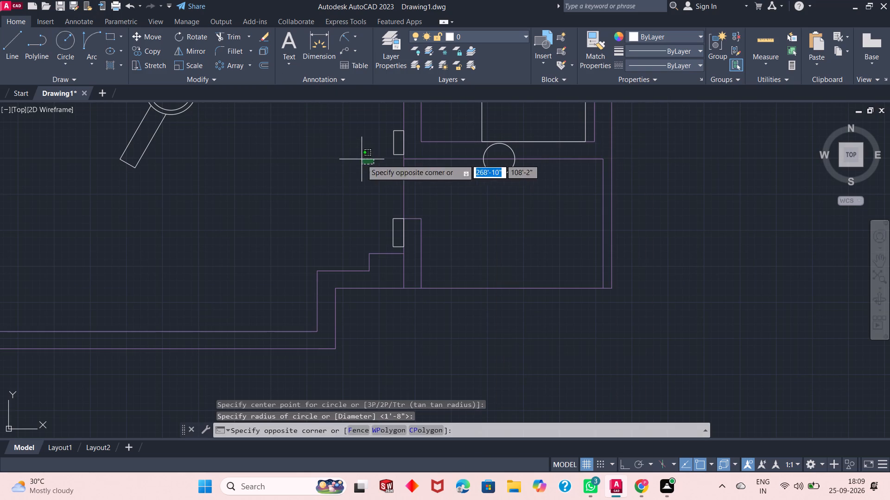
click(362, 159)
Trim away the northern half of the new circle at the wall line, keeping the half inside the small southeast room.
click(221, 40)
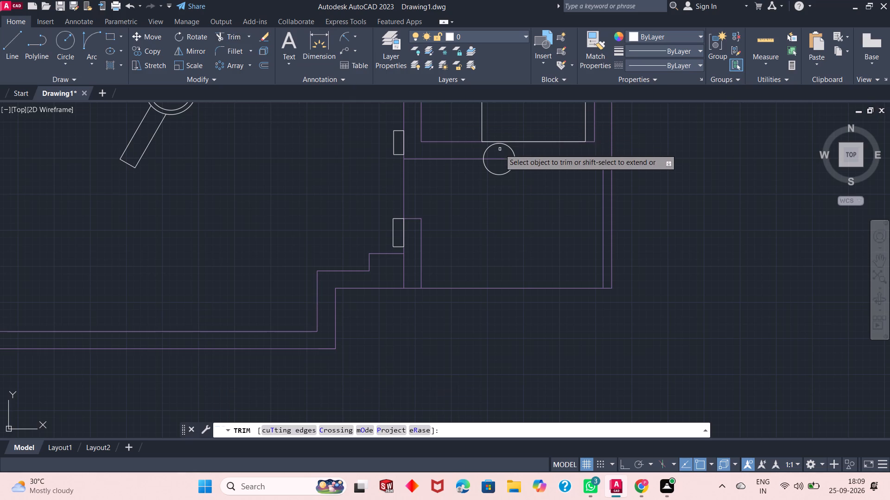
click(484, 150)
right_click(428, 172)
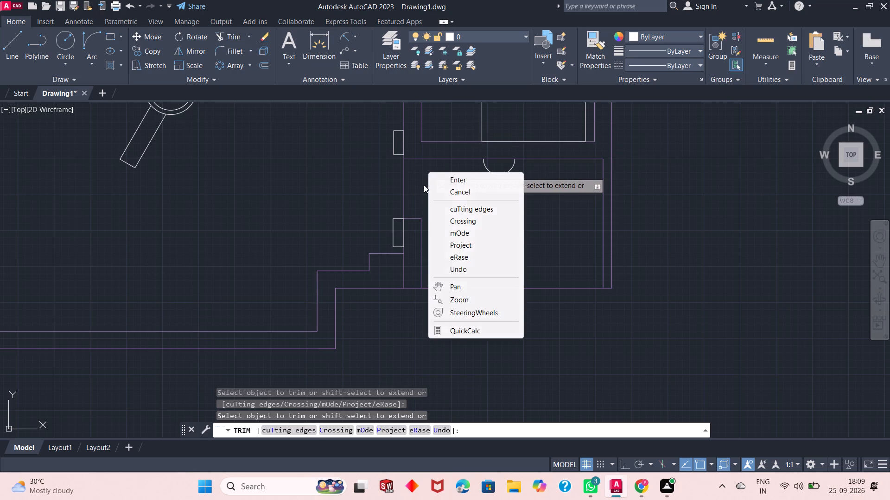
click(454, 177)
Make Layer1 the current layer.
scroll(449, 252, up, 2)
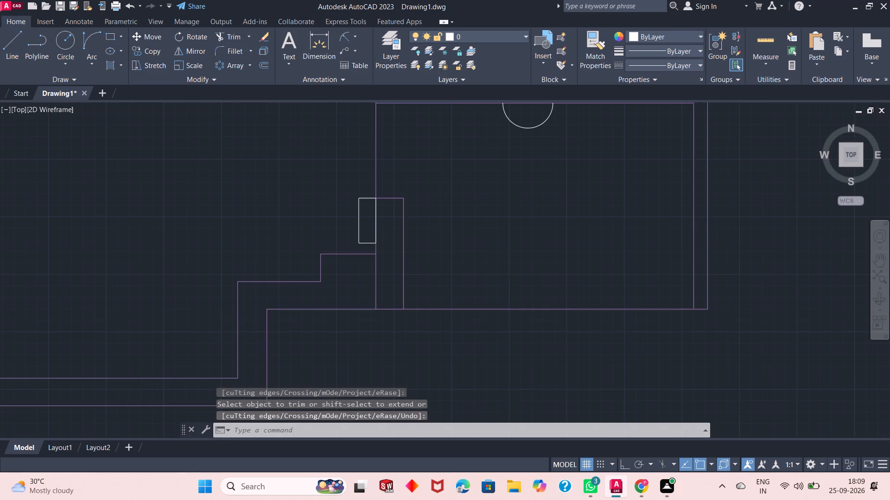
scroll(450, 252, down, 4)
scroll(342, 123, down, 1)
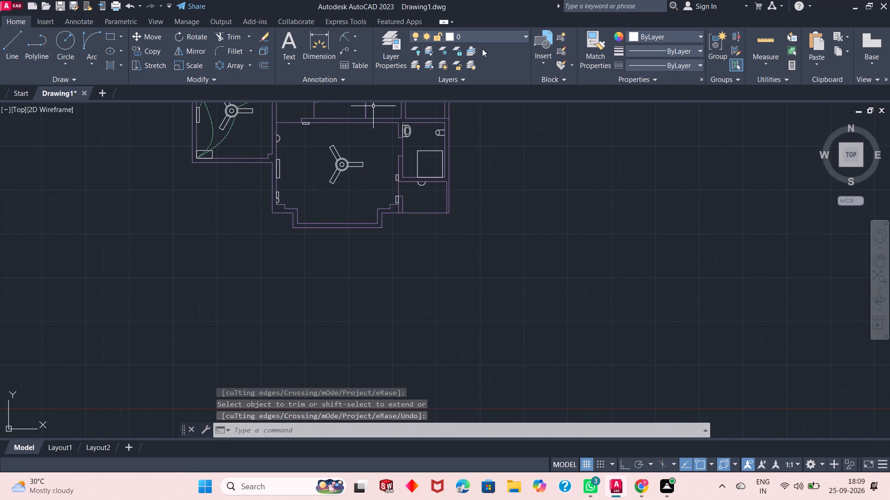
click(485, 35)
click(481, 67)
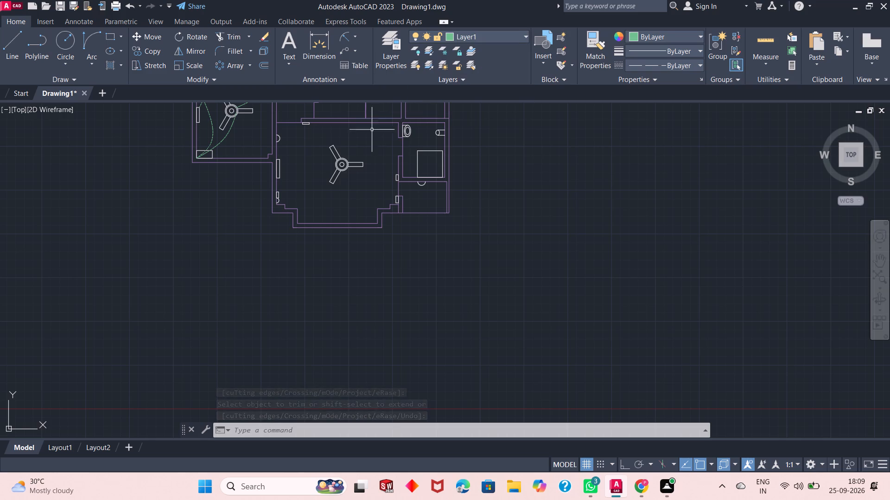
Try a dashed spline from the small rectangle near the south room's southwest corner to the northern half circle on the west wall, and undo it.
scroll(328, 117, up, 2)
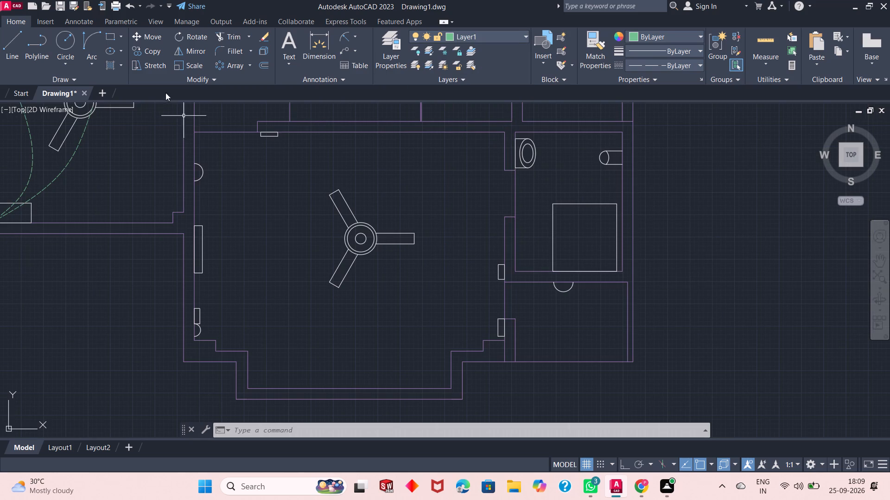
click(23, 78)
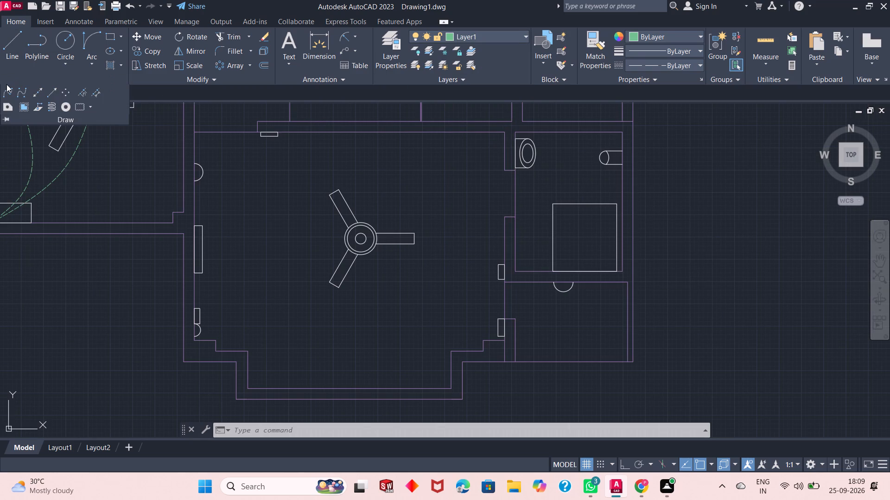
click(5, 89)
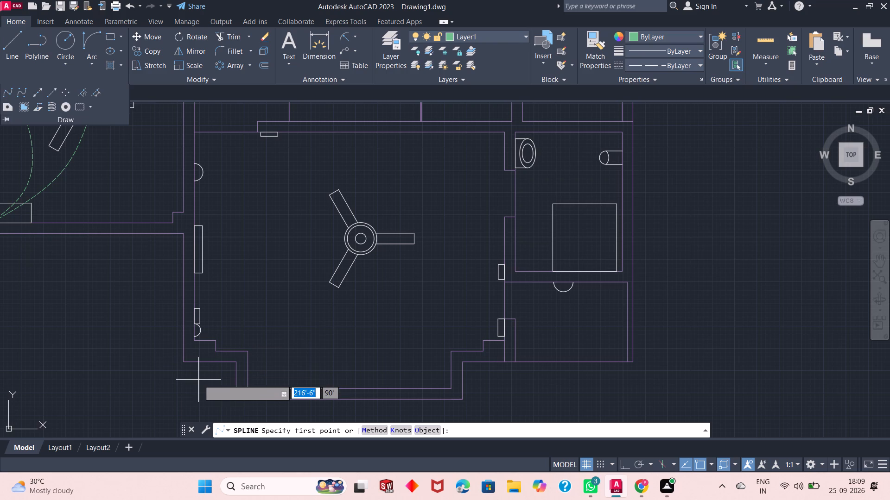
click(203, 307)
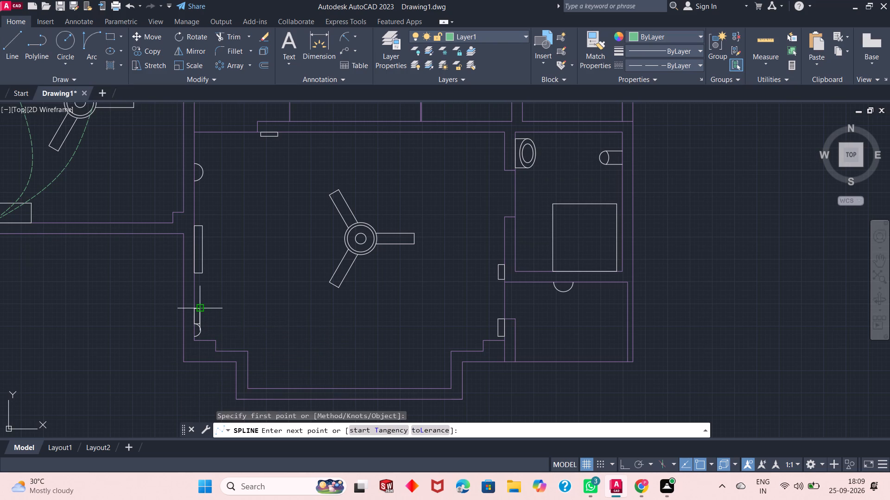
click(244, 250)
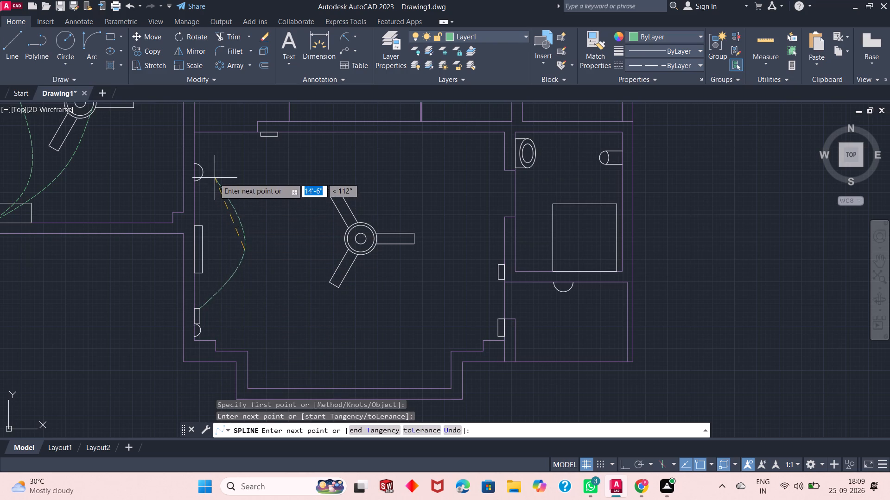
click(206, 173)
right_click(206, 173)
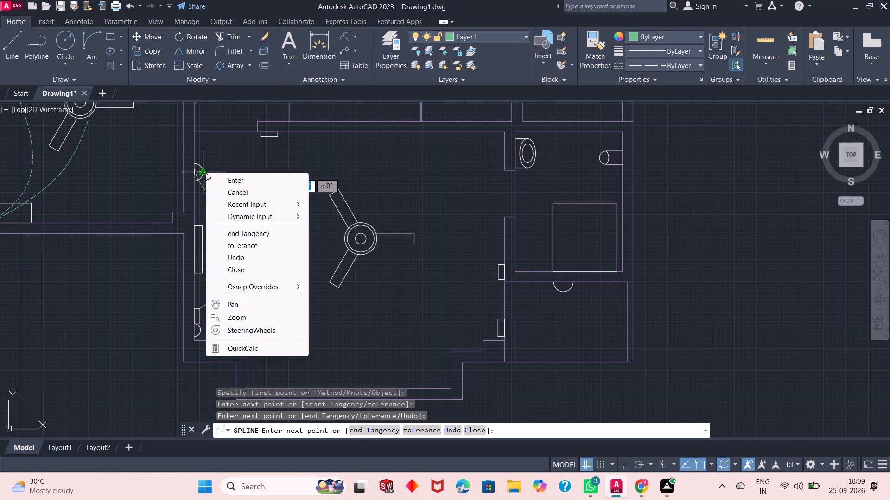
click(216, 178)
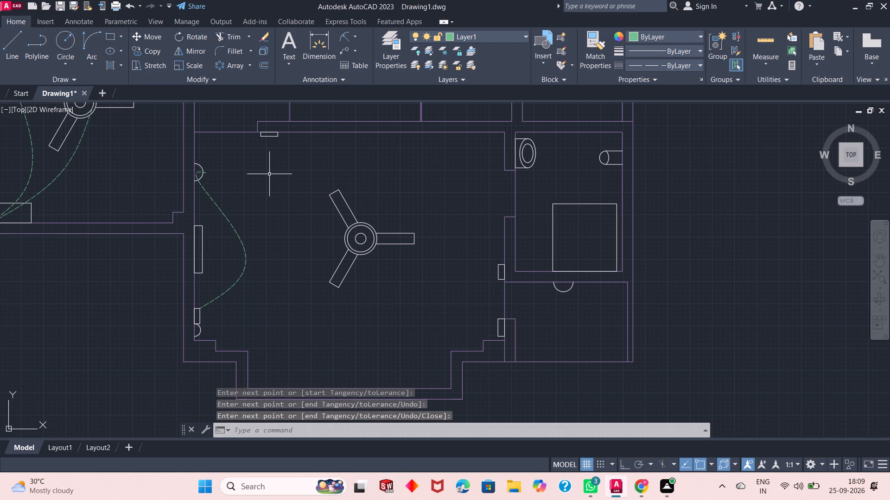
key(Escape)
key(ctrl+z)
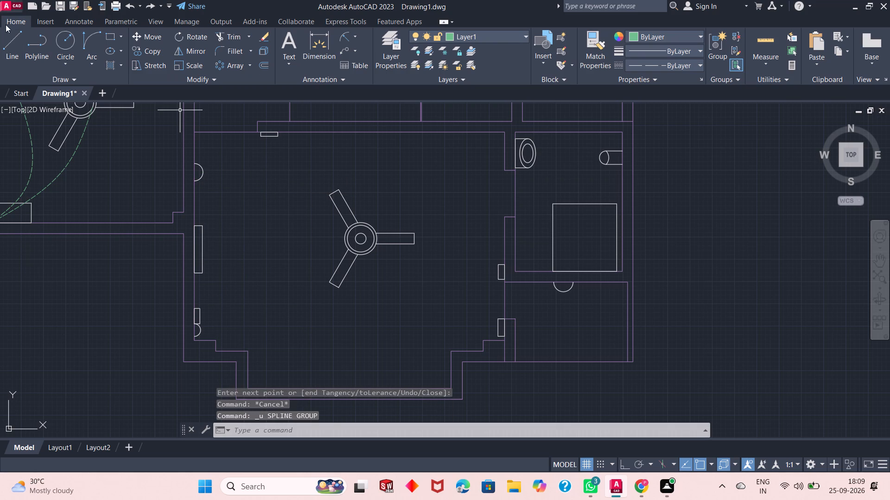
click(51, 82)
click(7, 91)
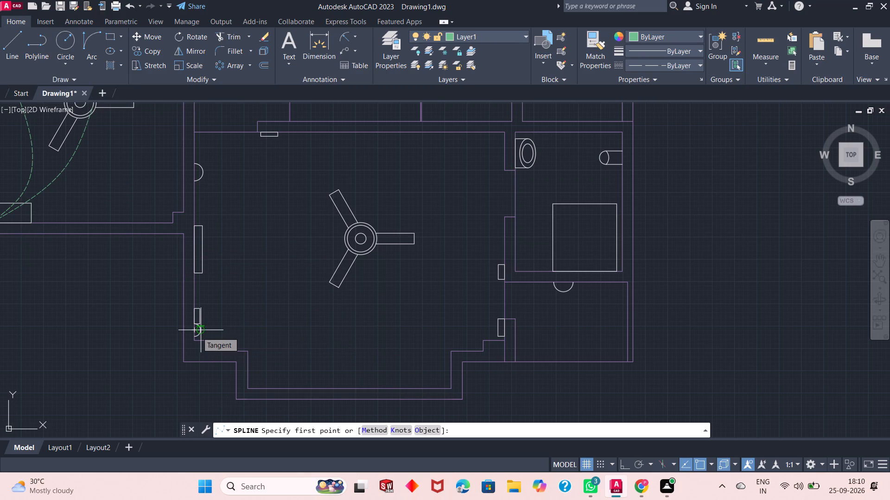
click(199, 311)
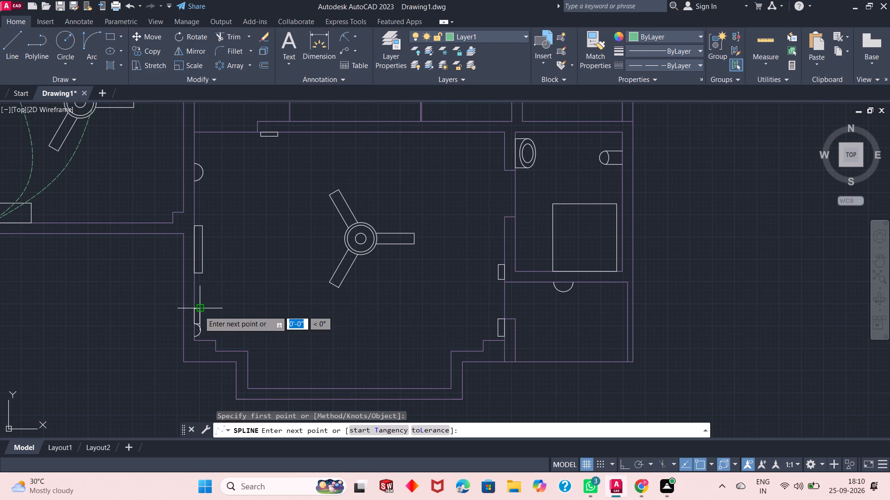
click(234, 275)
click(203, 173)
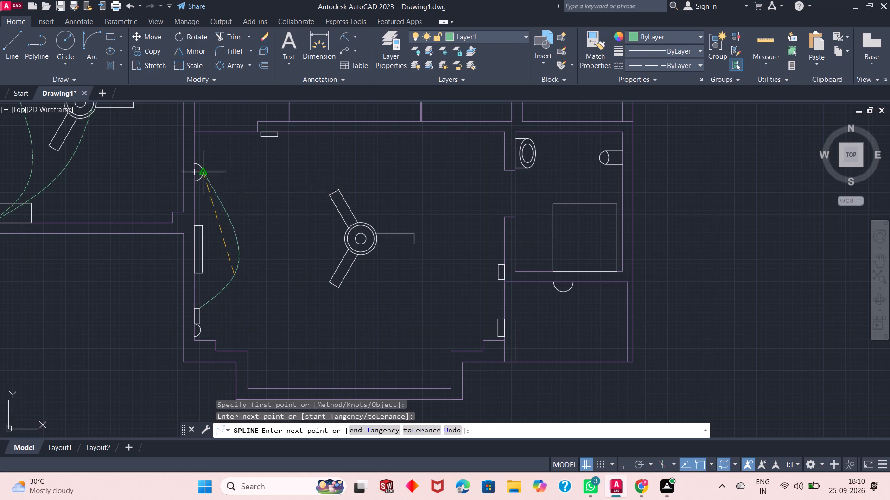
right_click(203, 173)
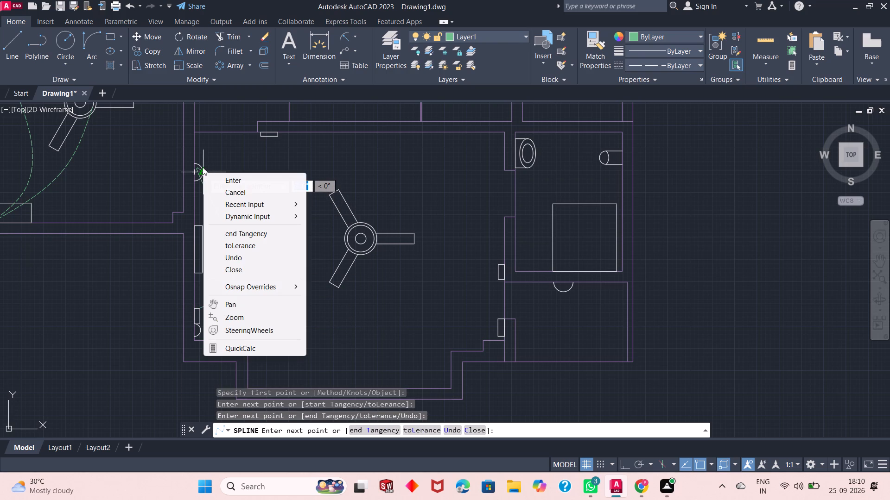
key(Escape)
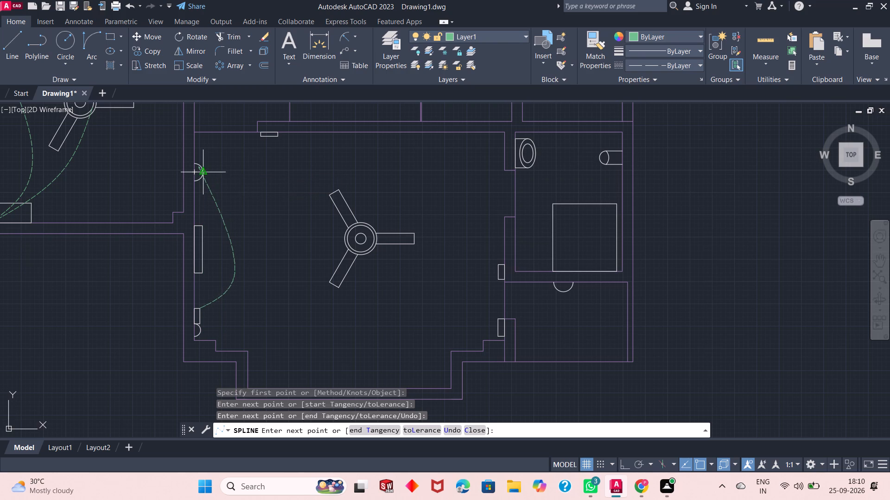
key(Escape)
Draw a dashed spline bowing eastward from the small rectangle near the south room's southwest corner to the northern half circle on the west wall.
double_click(36, 78)
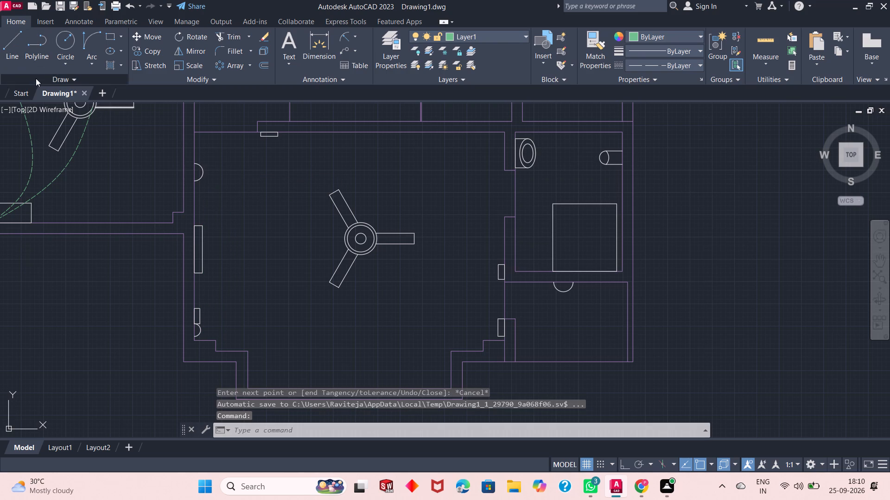
click(11, 91)
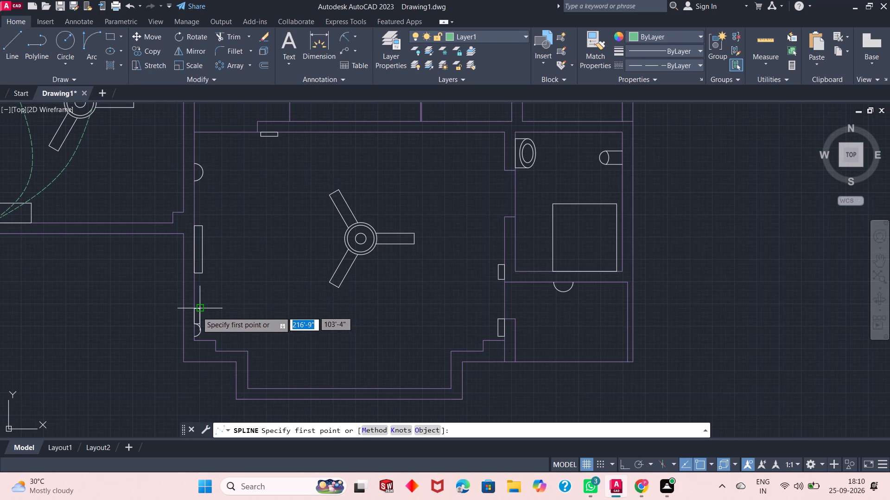
click(197, 312)
click(228, 271)
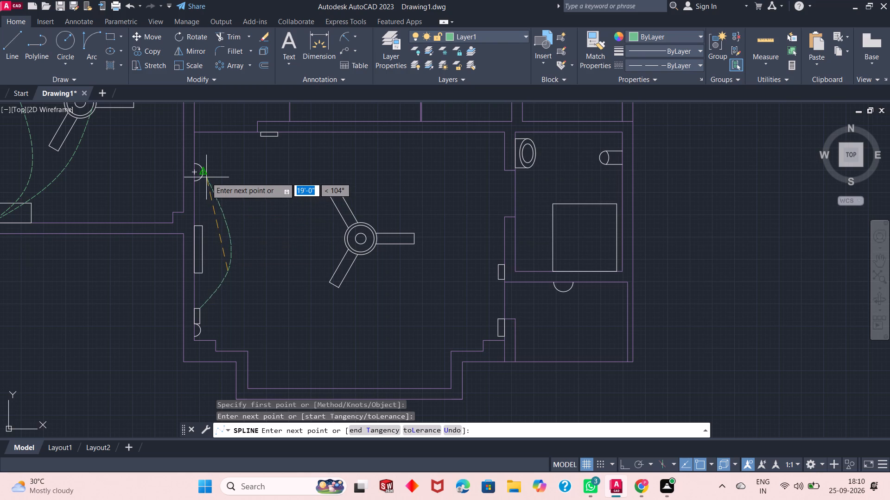
click(203, 172)
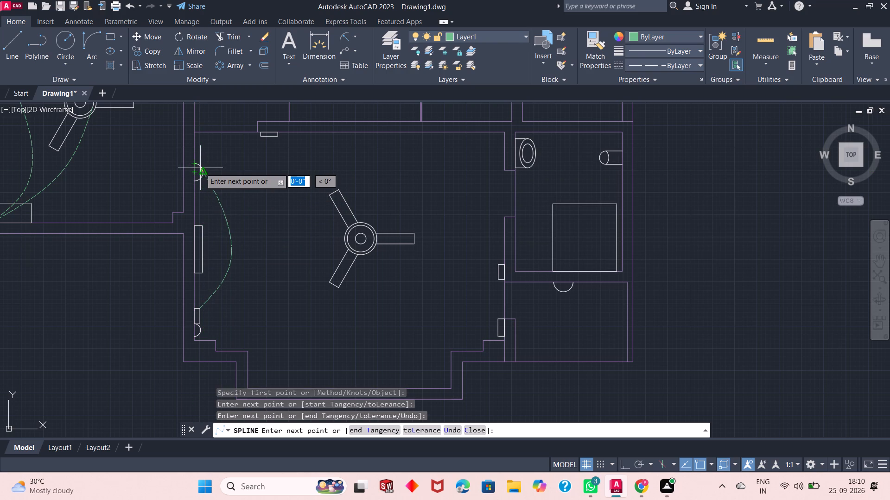
key(Return)
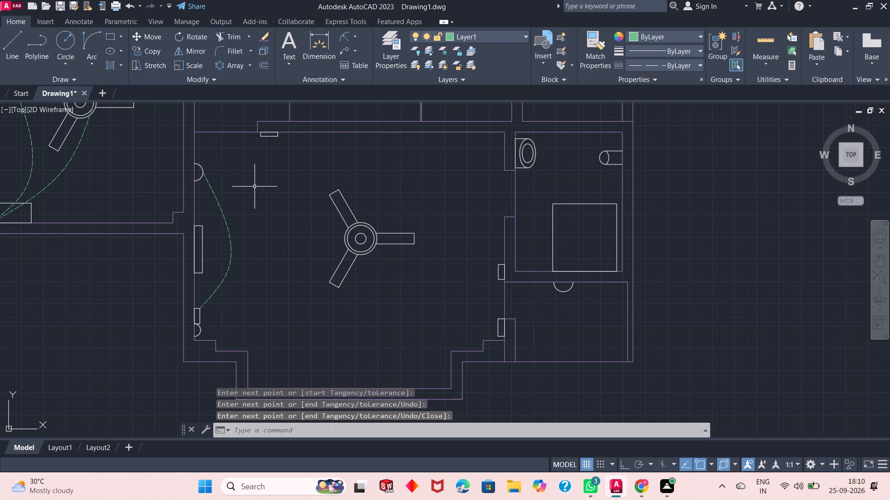
Draw a curved dashed spline from the small rectangle on the south room's north wall to the long rectangle on its west wall.
click(19, 73)
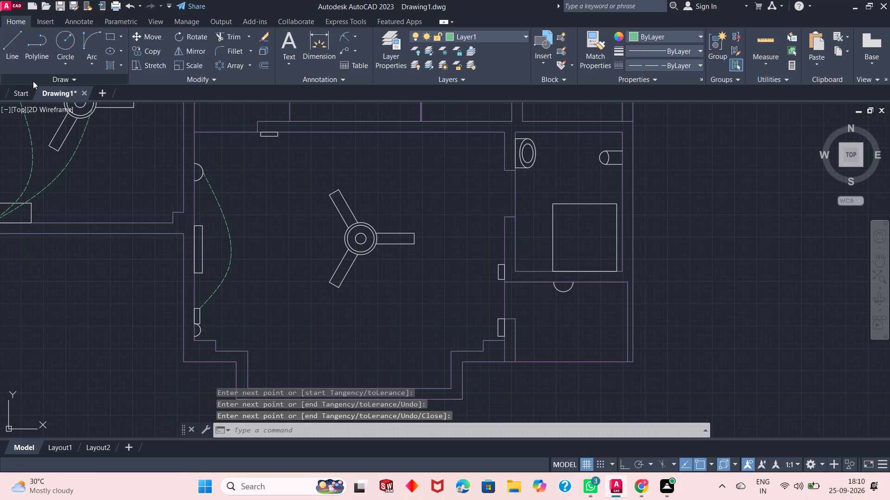
click(33, 81)
click(9, 97)
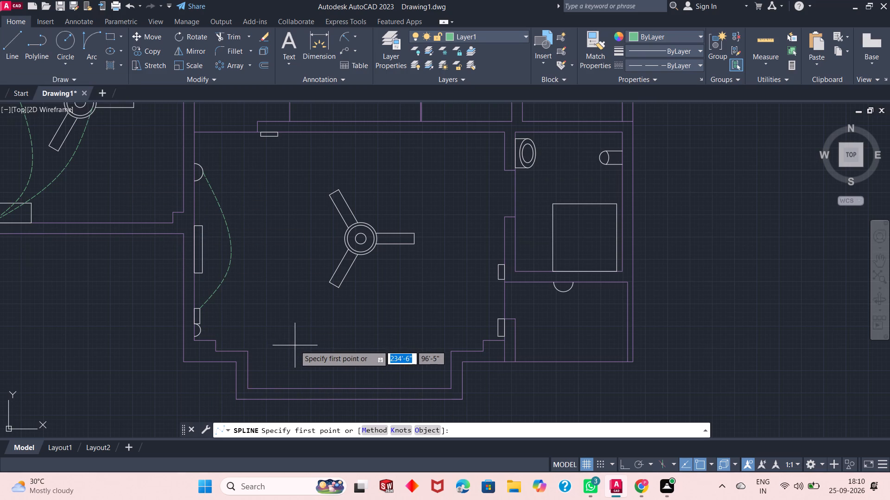
click(279, 137)
click(279, 194)
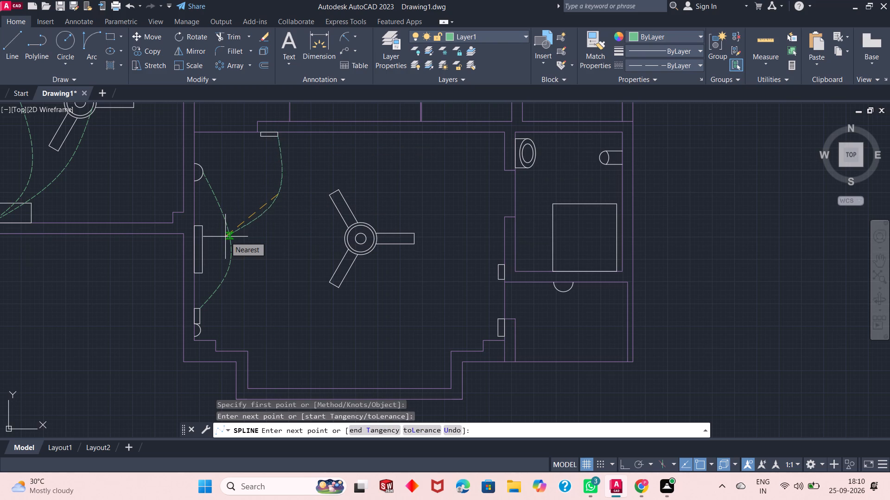
click(202, 241)
key(Return)
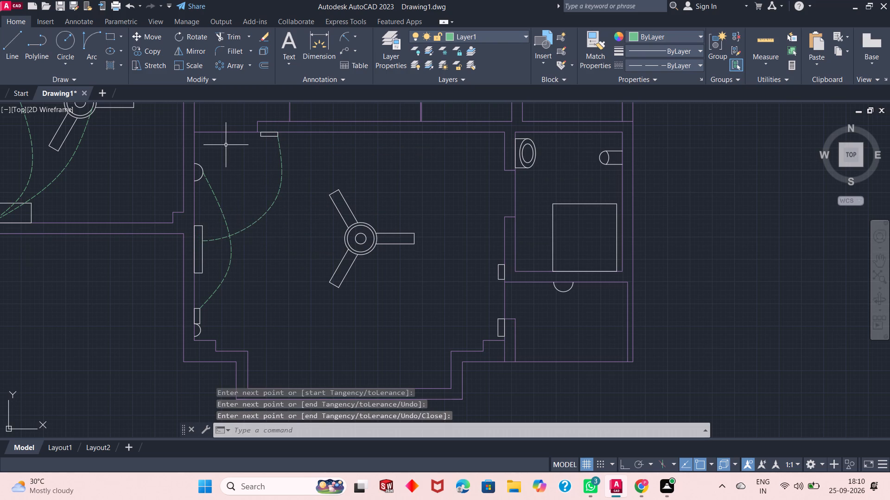
Draw a dashed spline from the small rectangle near the south room's southwest corner to the outer circle of the room's fan.
click(73, 75)
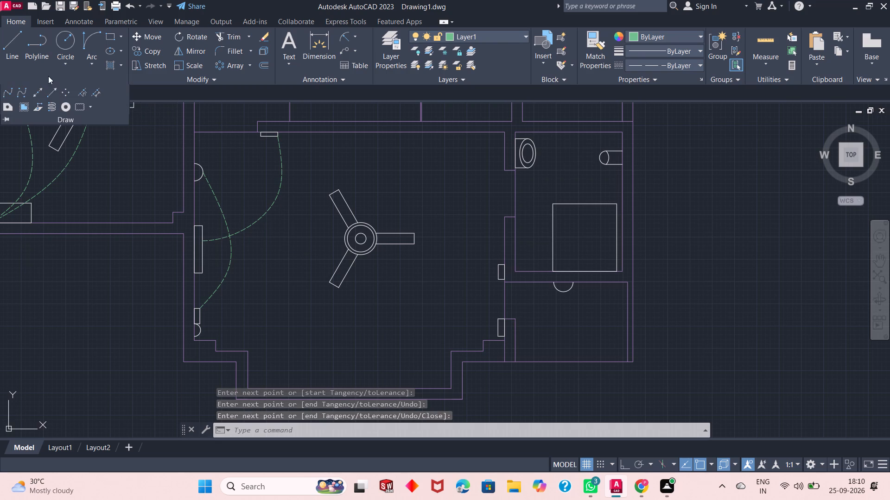
click(3, 92)
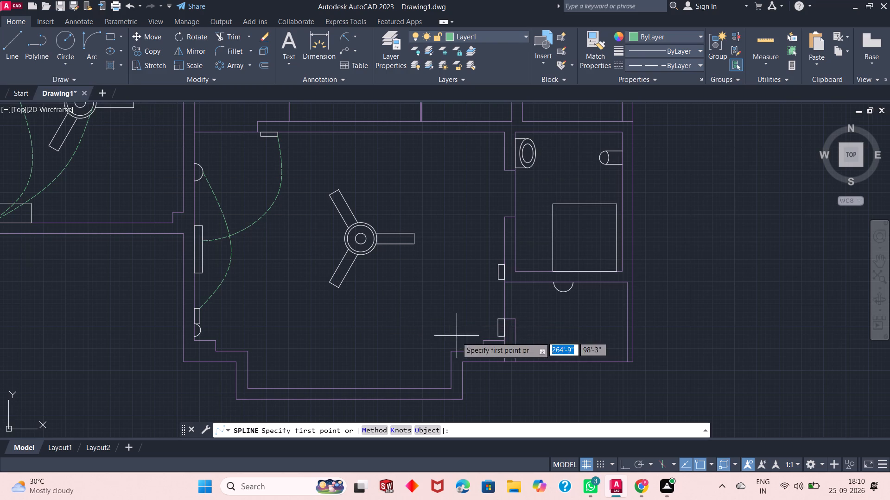
click(198, 309)
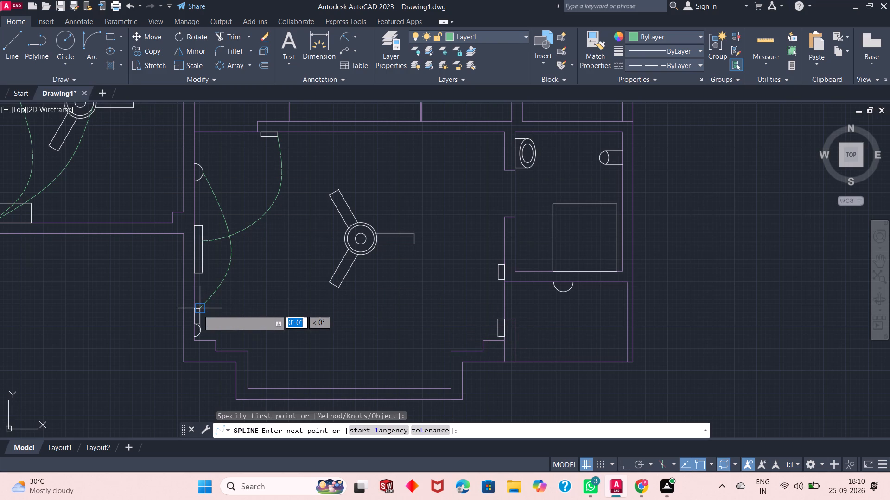
click(208, 279)
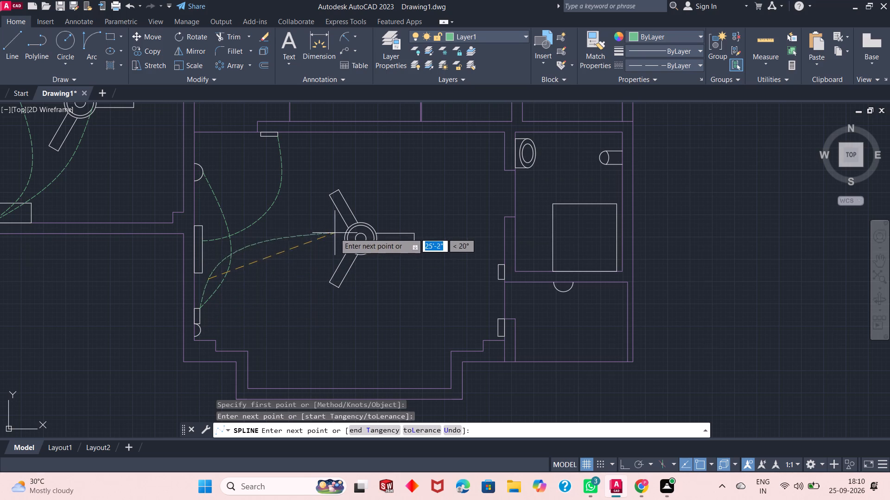
click(348, 228)
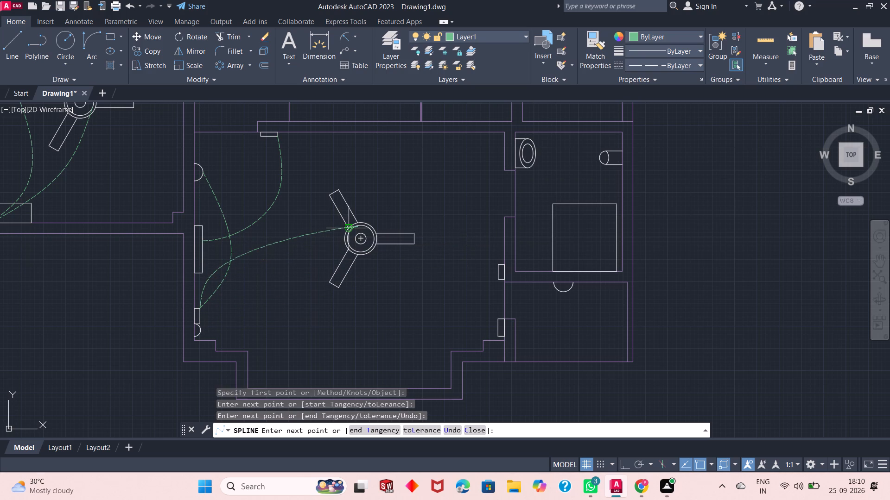
key(Return)
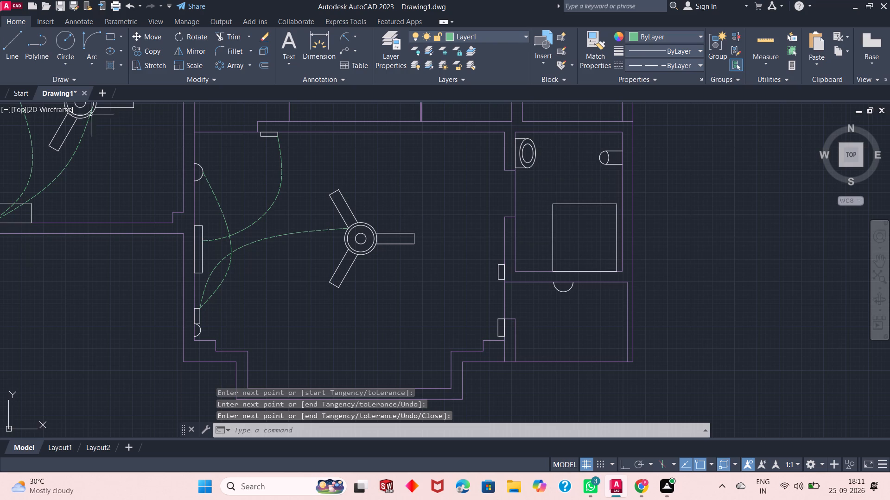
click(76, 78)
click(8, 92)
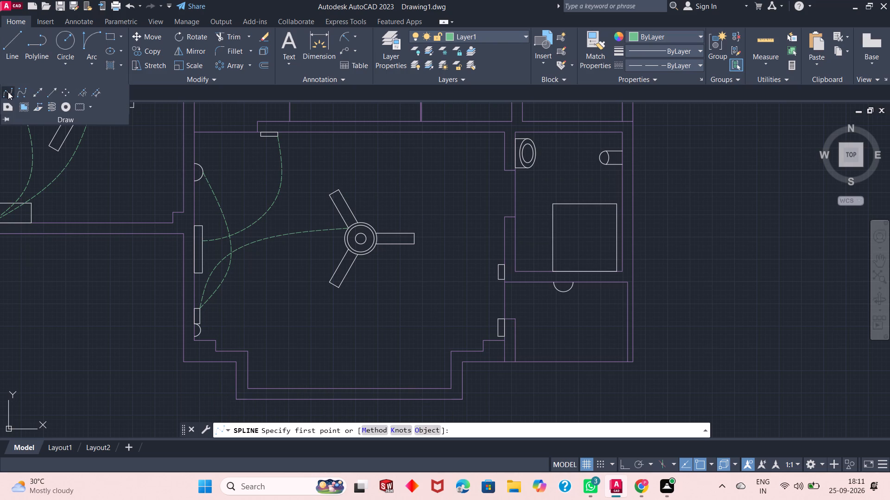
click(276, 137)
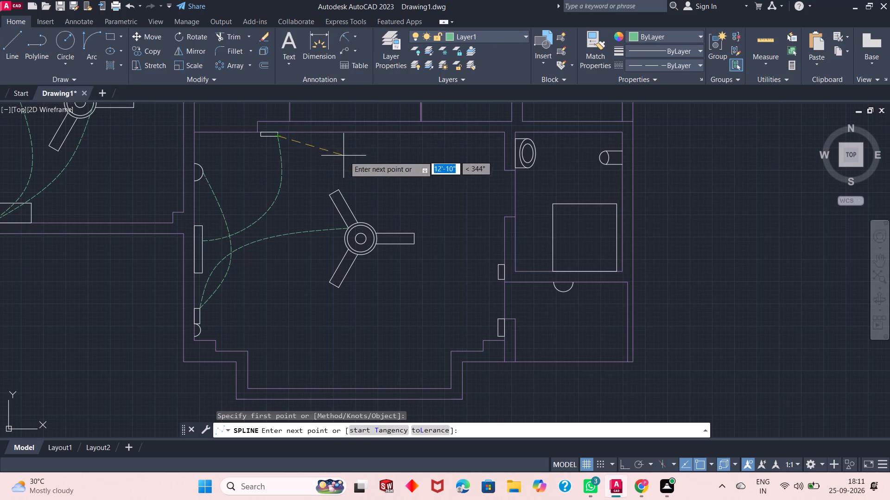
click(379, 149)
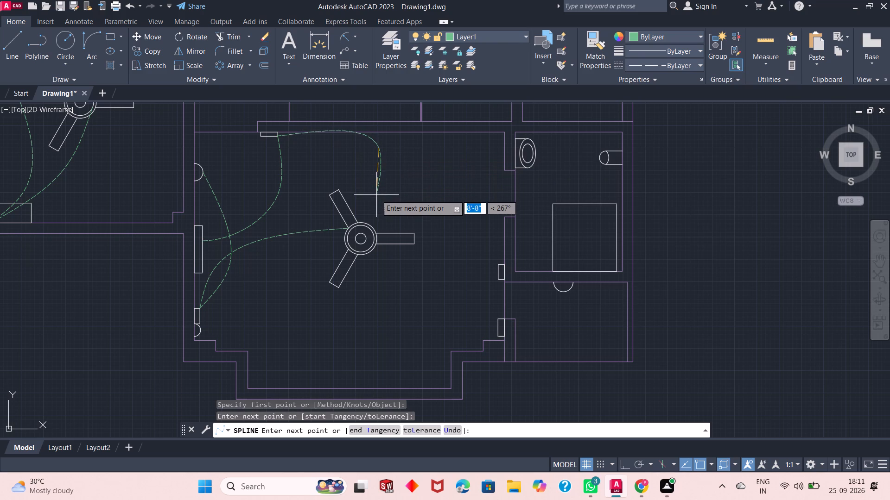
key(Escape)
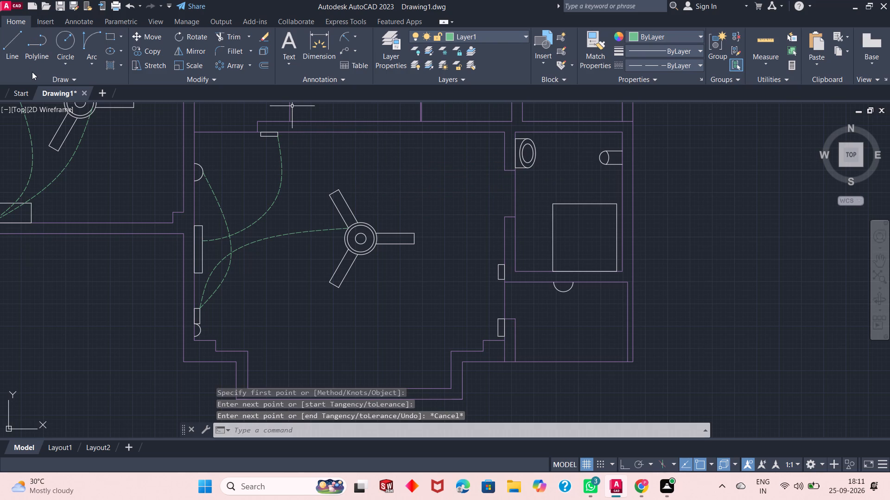
Draw a dashed spline from the small rectangle on the south room's north wall, curving east and down to the fan's outer circle.
click(34, 75)
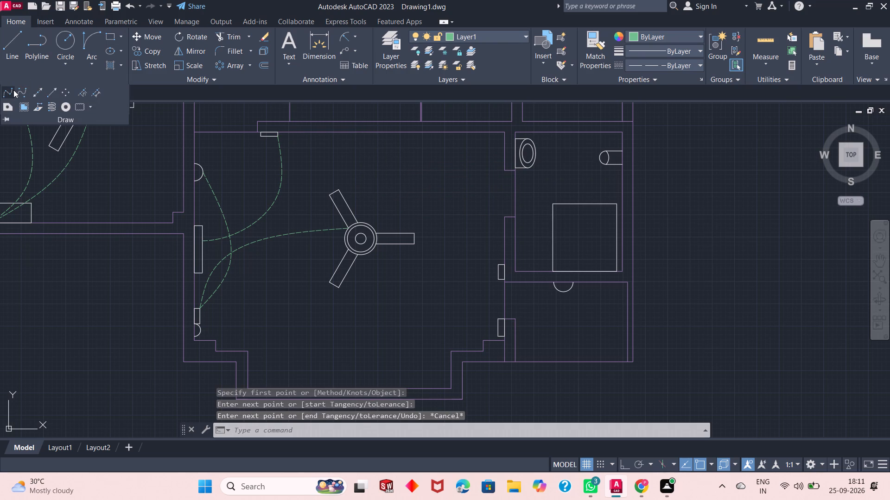
click(13, 90)
click(280, 136)
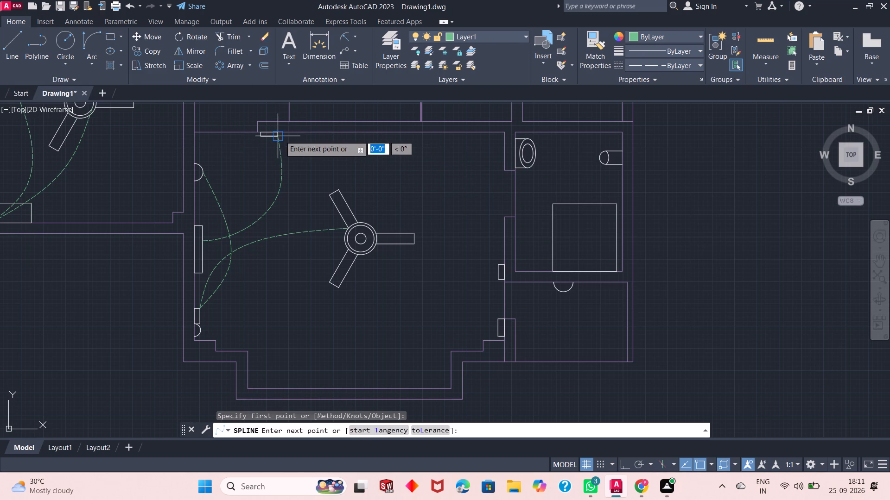
click(353, 155)
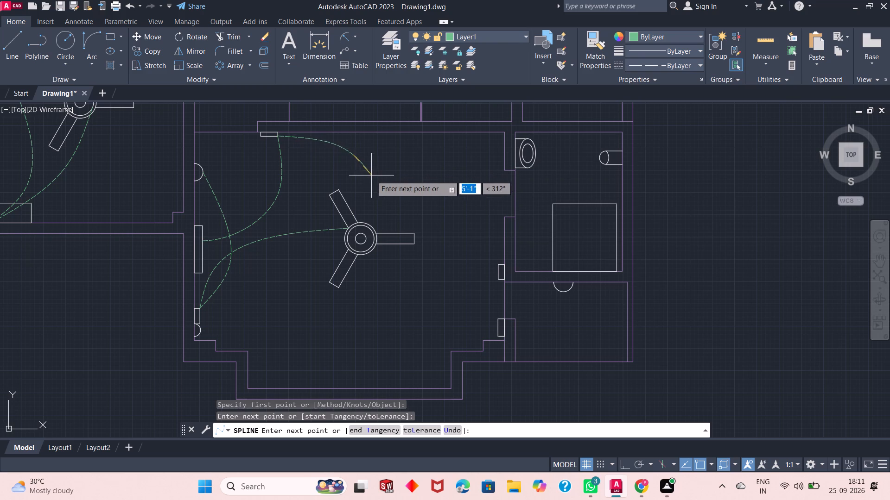
click(368, 224)
key(Return)
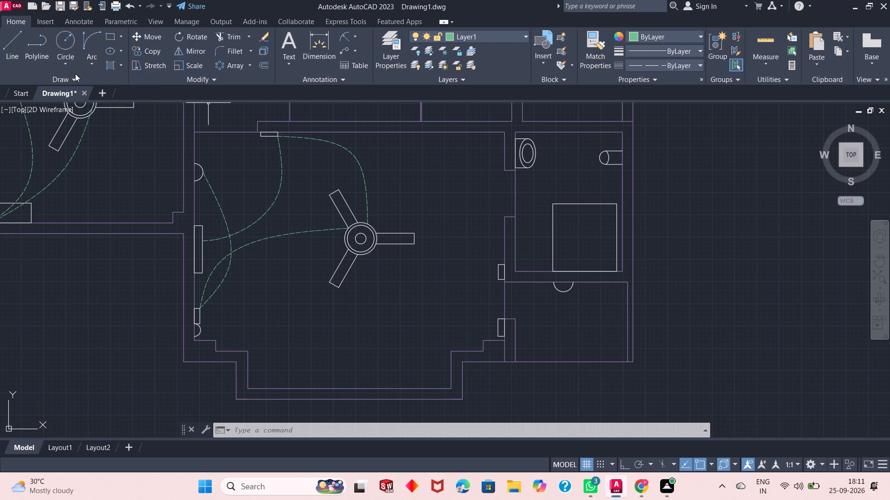
Draw a straight dashed line from the rectangle near the south room's southeast corner to the half circle in the small southeast room.
click(9, 48)
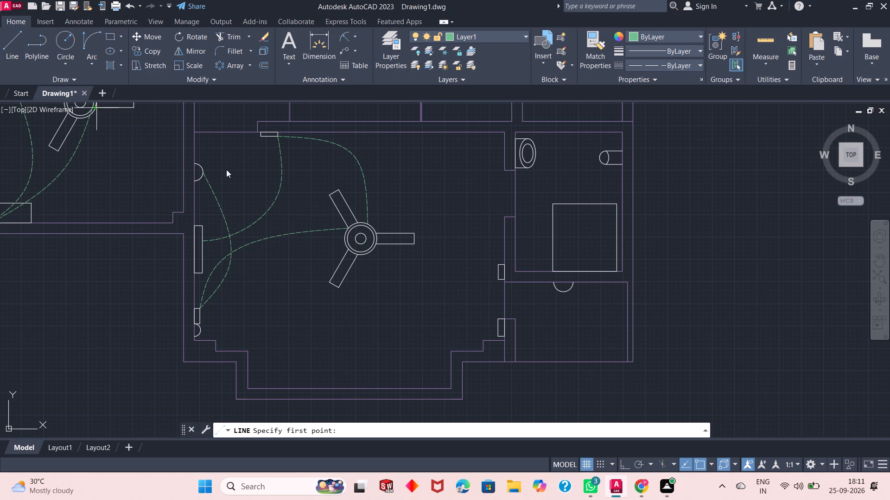
scroll(546, 310, up, 2)
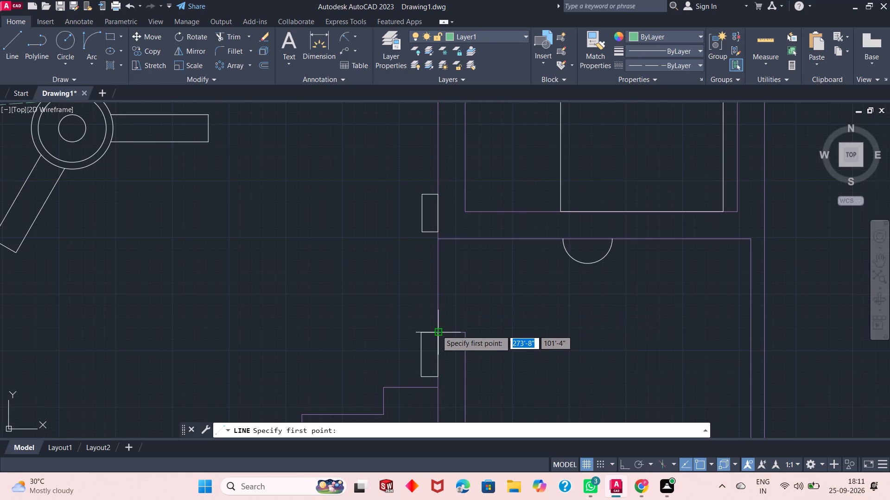
click(421, 332)
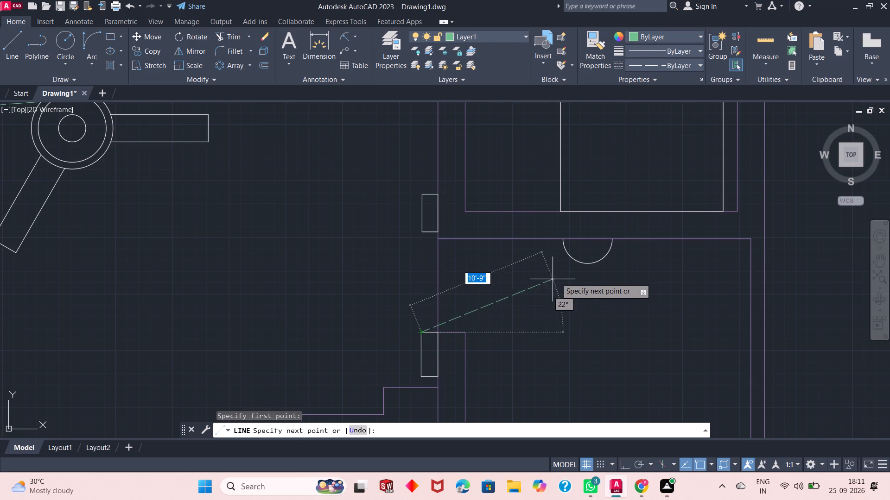
click(566, 254)
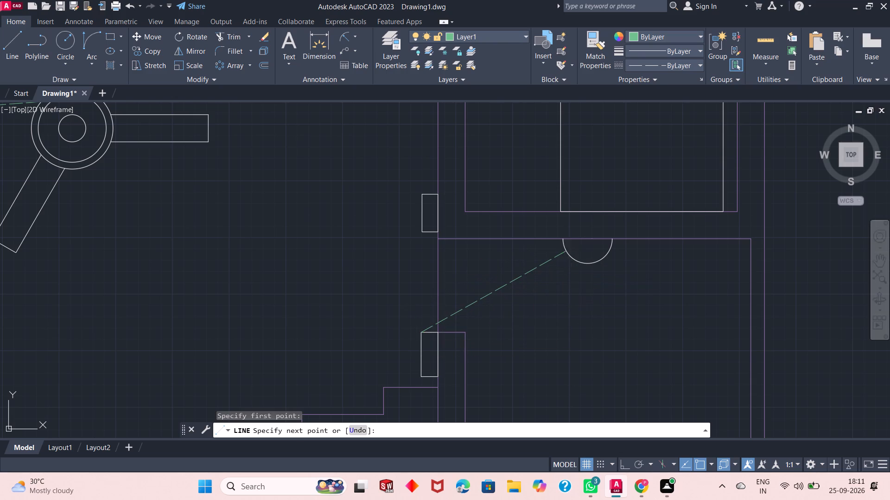
right_click(566, 254)
click(585, 262)
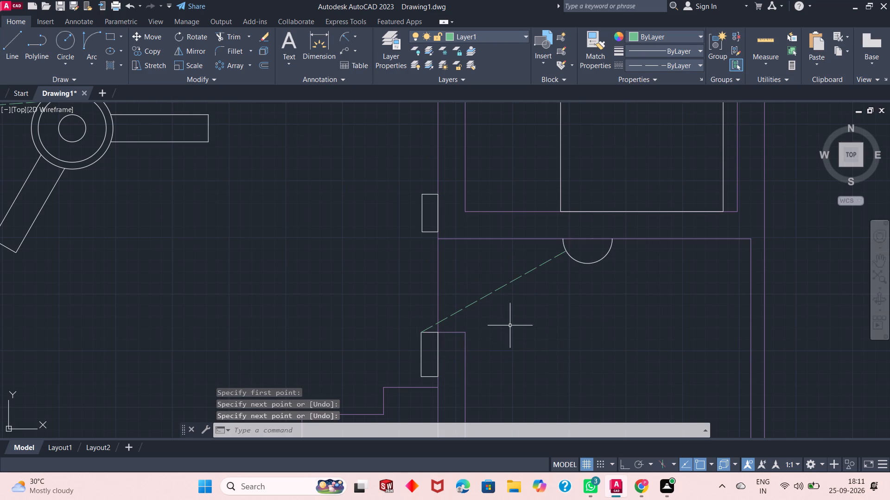
On layer 0, draw a small circle of about 6" radius inside the square in the southeast bathroom, near its south edge.
scroll(491, 333, down, 3)
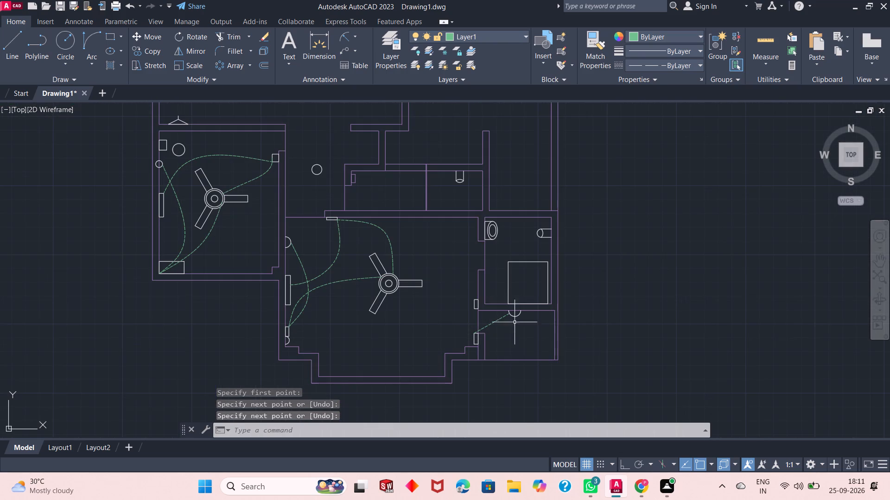
click(483, 37)
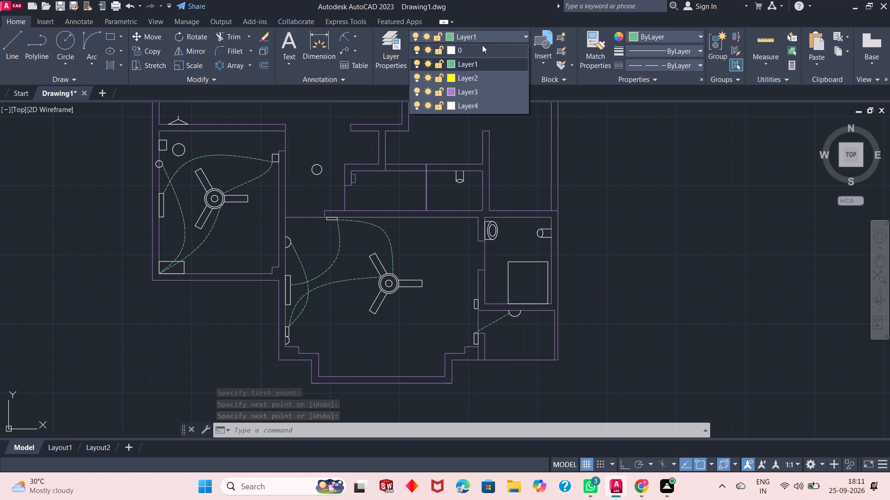
click(482, 45)
click(68, 35)
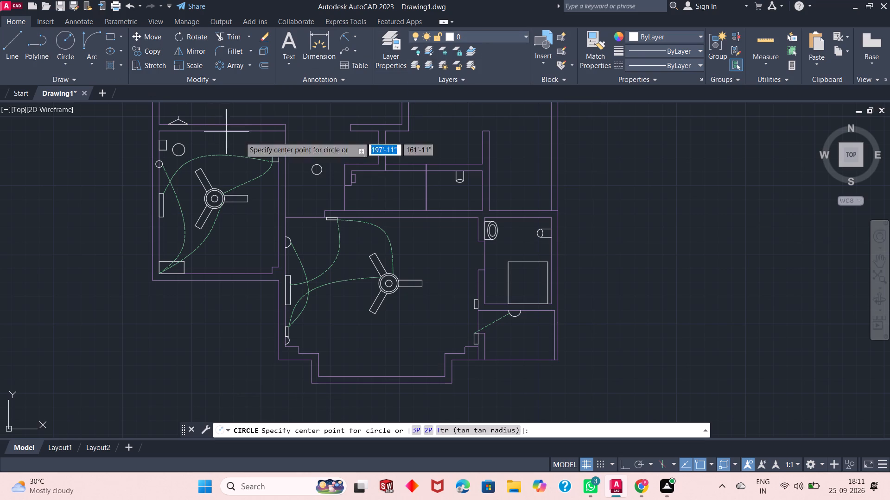
click(534, 296)
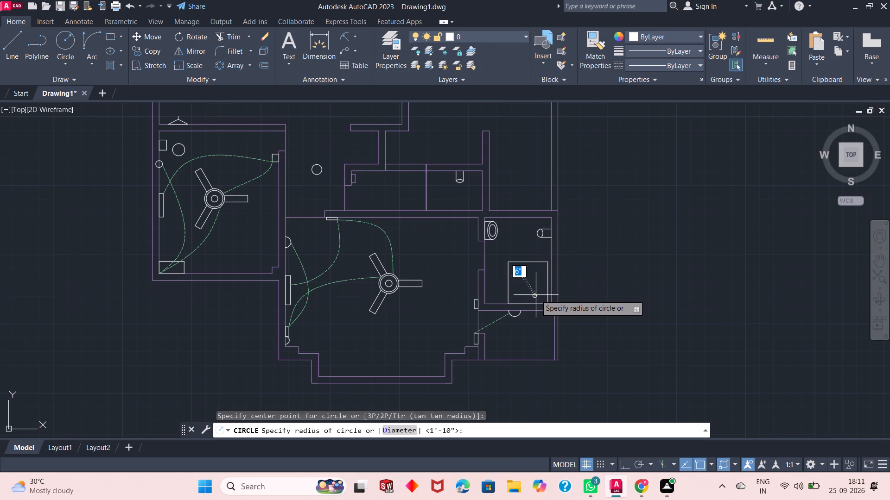
click(536, 295)
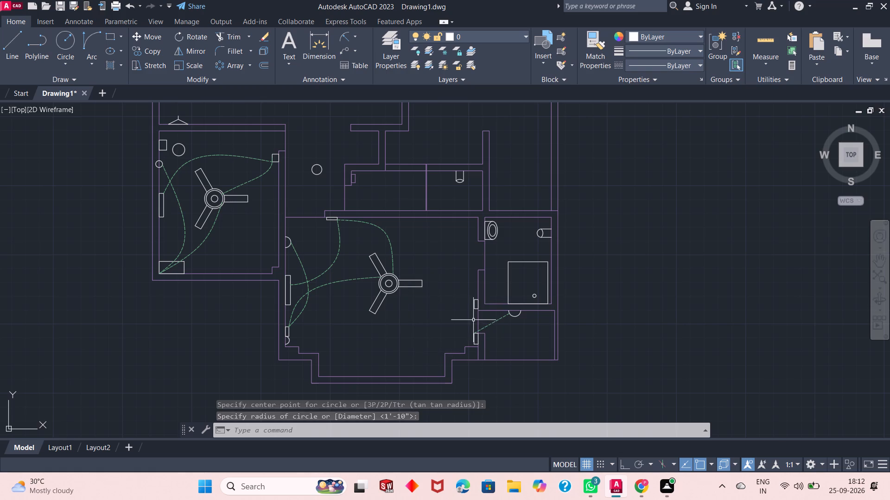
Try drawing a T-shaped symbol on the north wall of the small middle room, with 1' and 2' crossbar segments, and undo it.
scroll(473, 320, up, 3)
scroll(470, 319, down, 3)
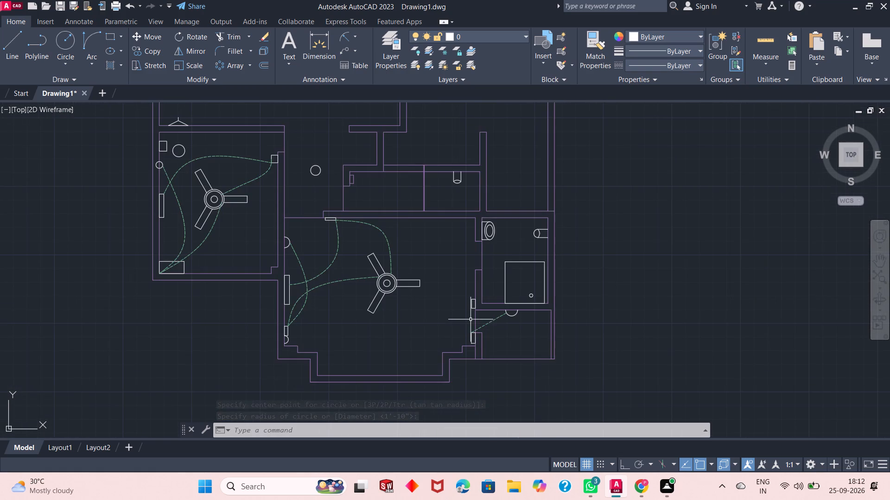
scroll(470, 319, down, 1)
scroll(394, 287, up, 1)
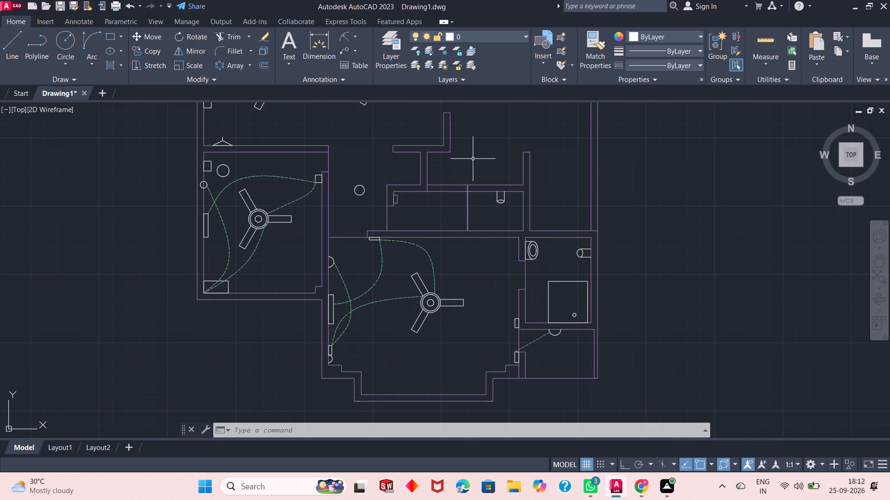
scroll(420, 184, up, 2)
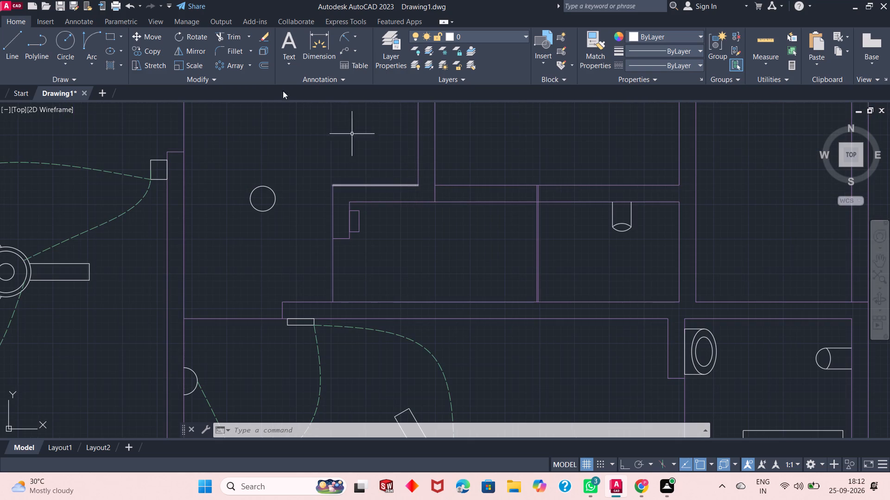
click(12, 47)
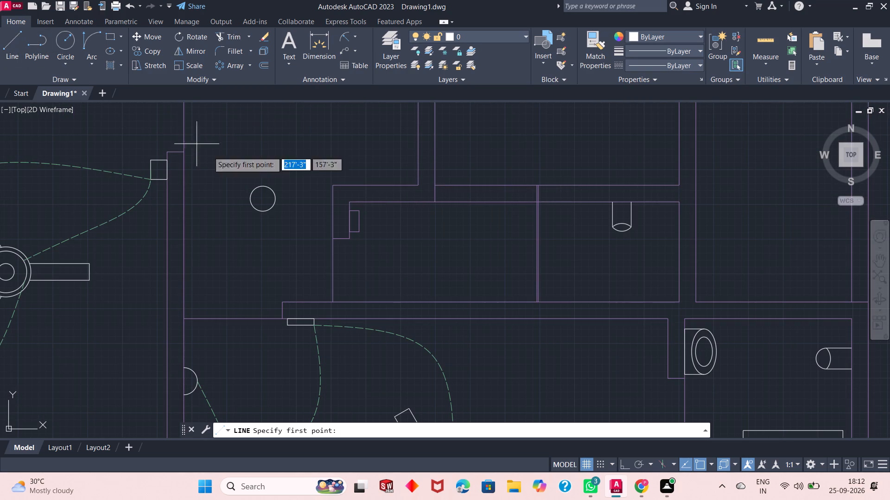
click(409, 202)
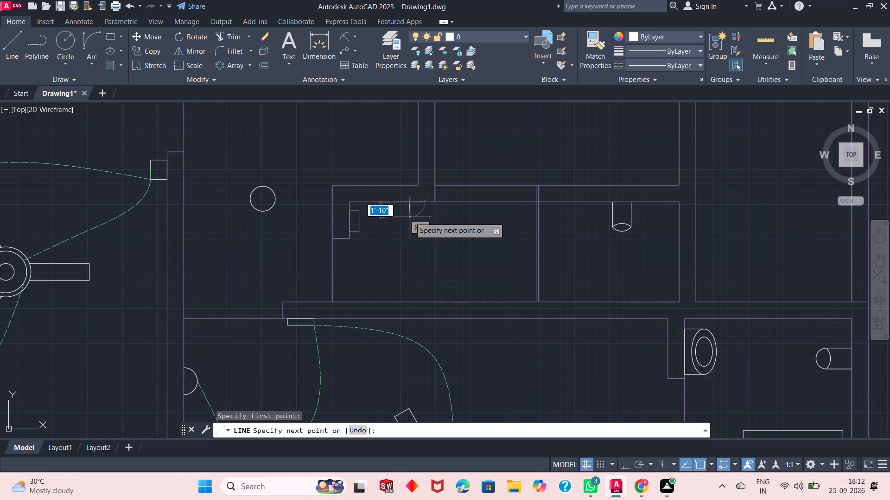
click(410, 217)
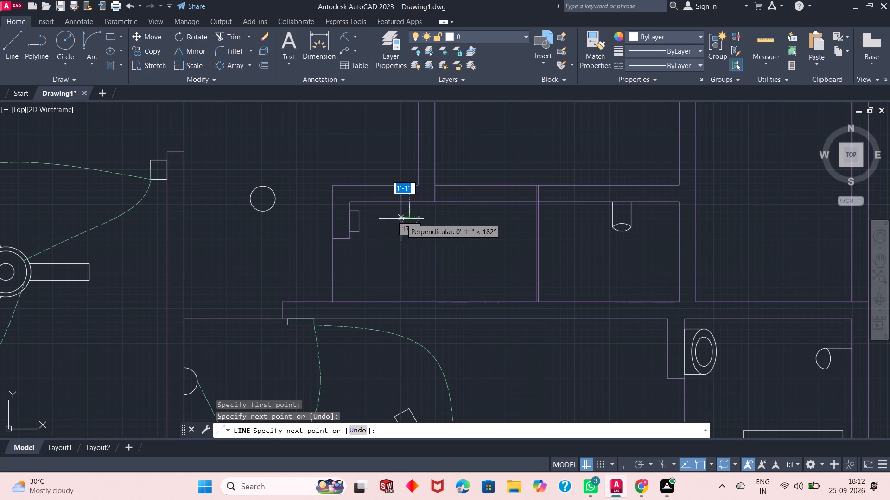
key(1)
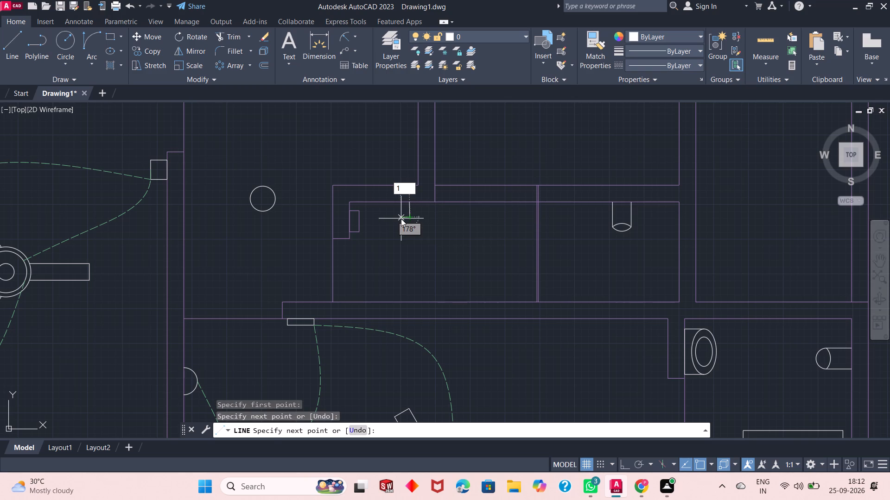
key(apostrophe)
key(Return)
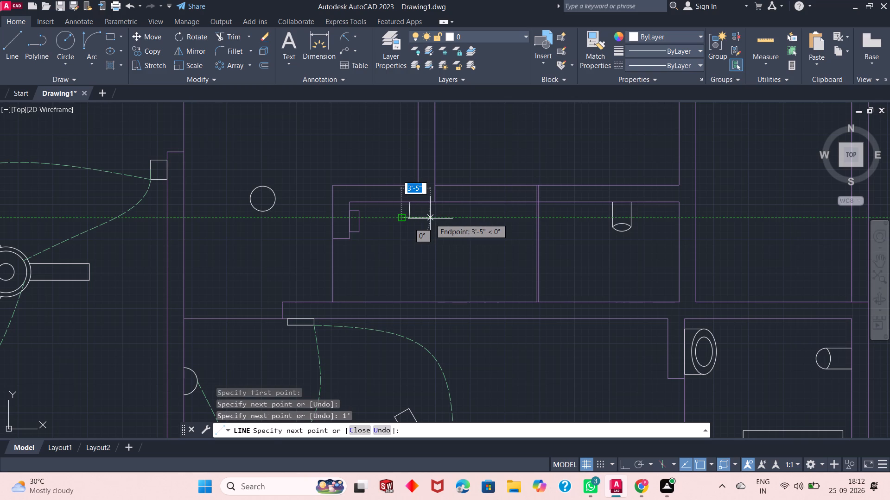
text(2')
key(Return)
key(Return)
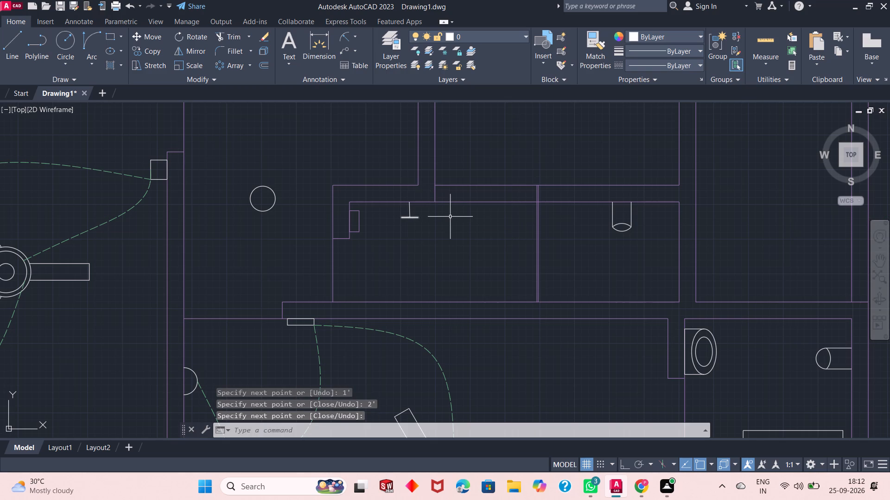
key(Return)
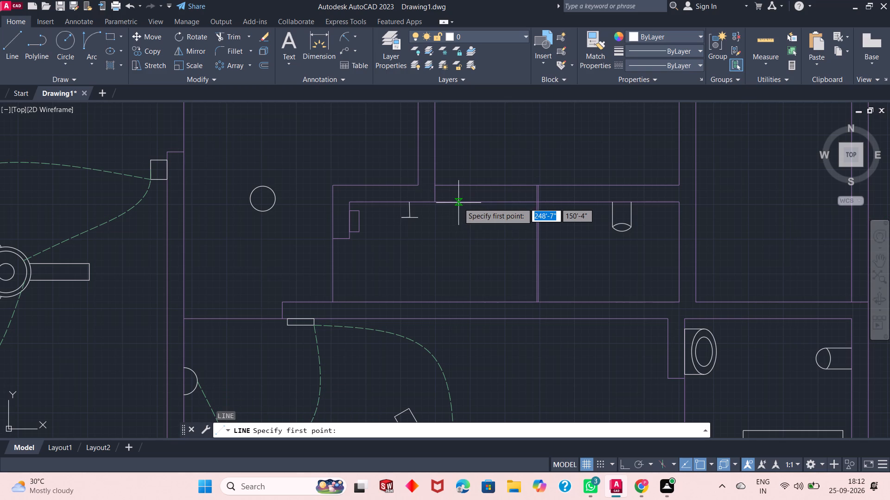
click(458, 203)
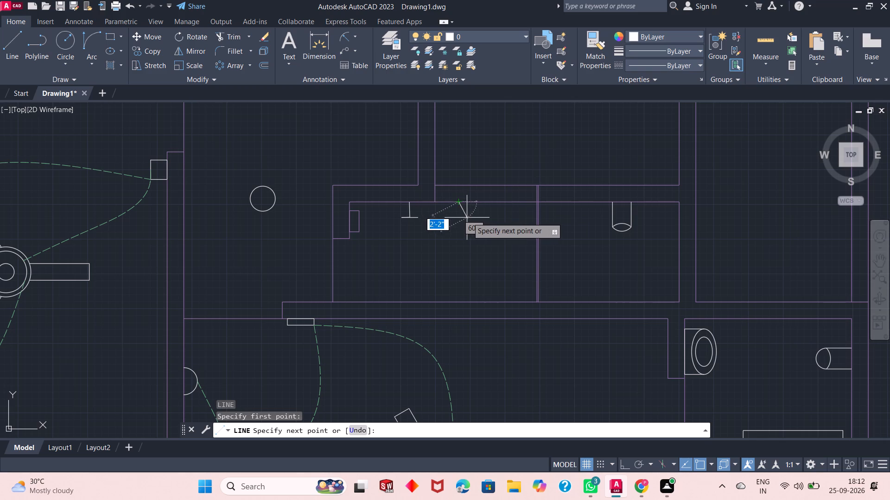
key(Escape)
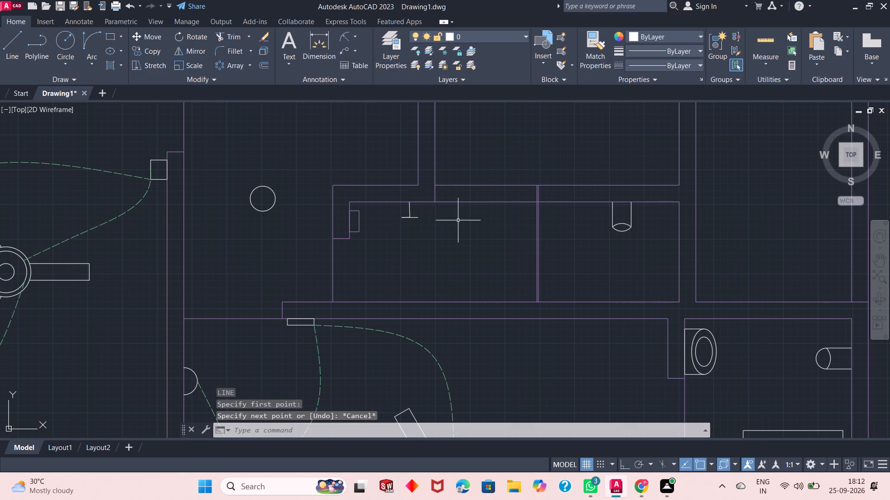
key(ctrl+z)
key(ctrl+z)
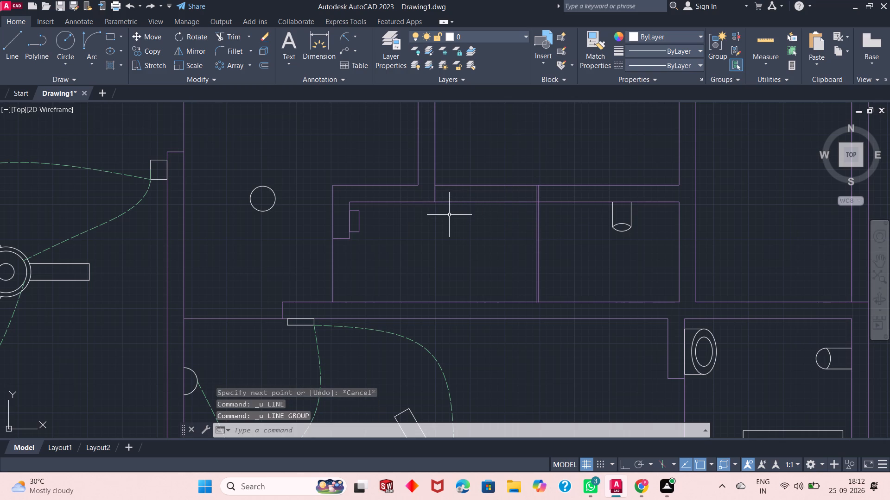
With Ortho on, draw a T symbol from the small middle room's north wall: 2' stem south, crossbar 1' west and 2' back east.
click(13, 44)
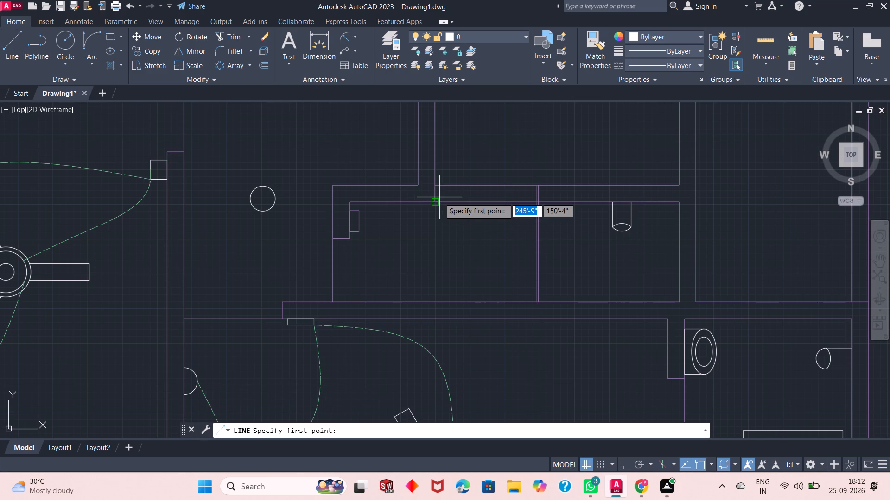
key(F8)
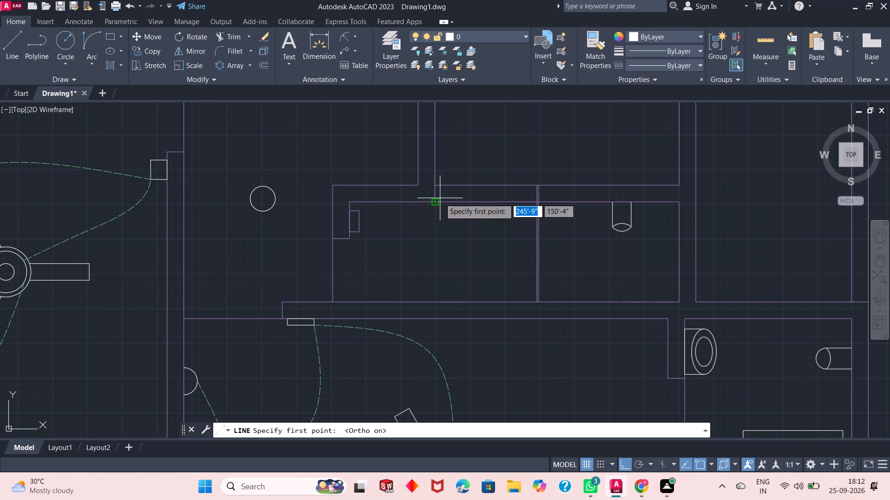
click(411, 204)
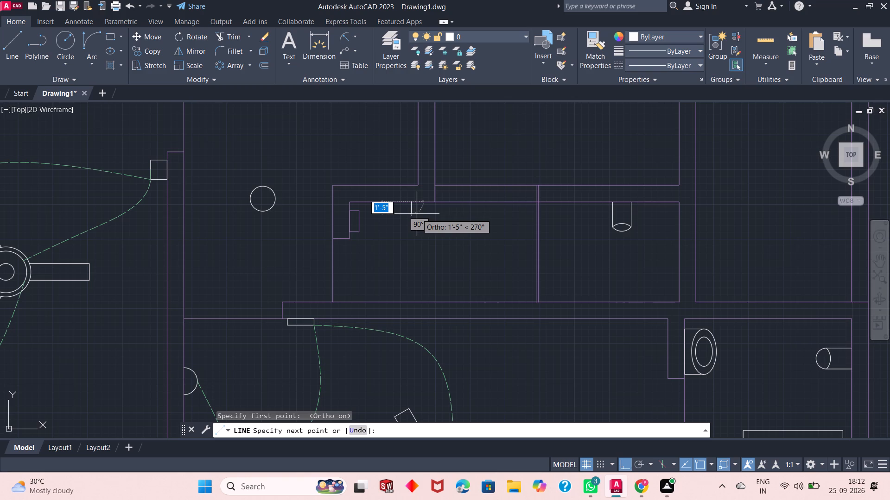
text(2')
key(Return)
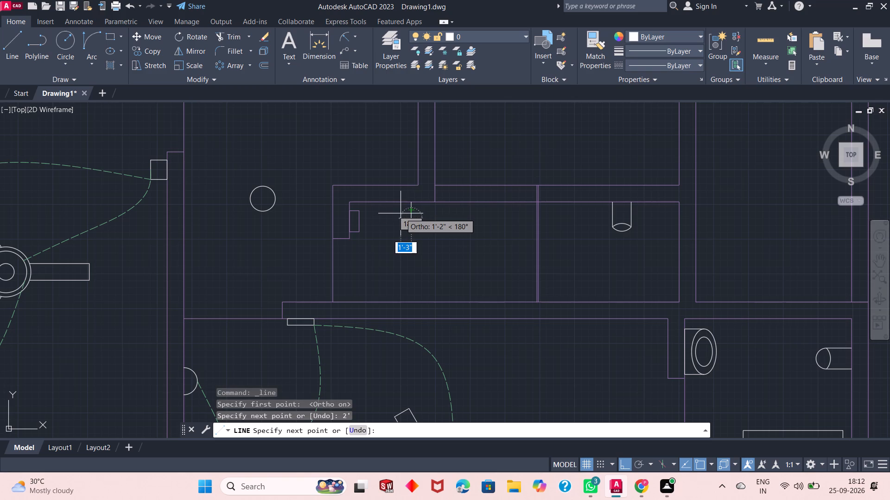
text(1')
key(Return)
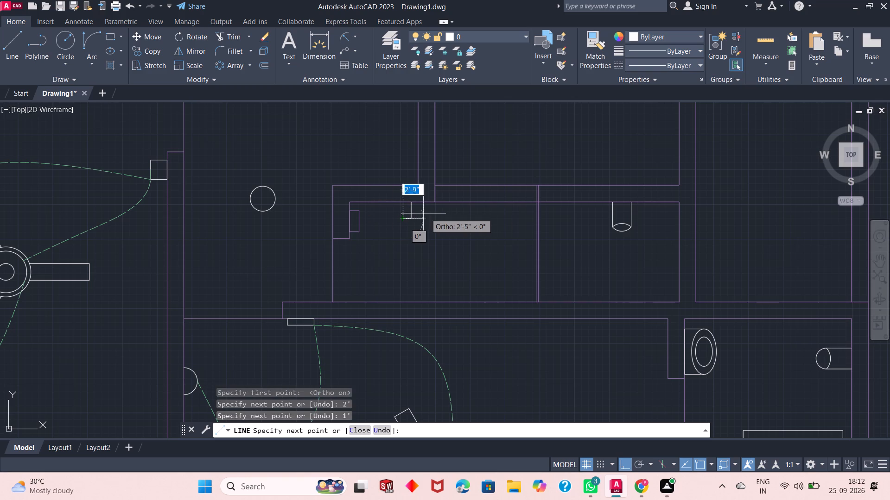
text(2')
key(Return)
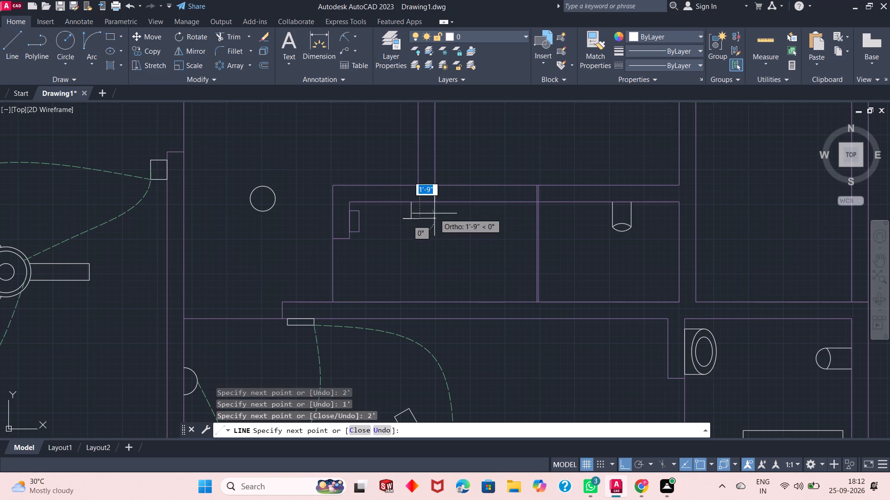
key(F1)
key(Escape)
key(Escape)
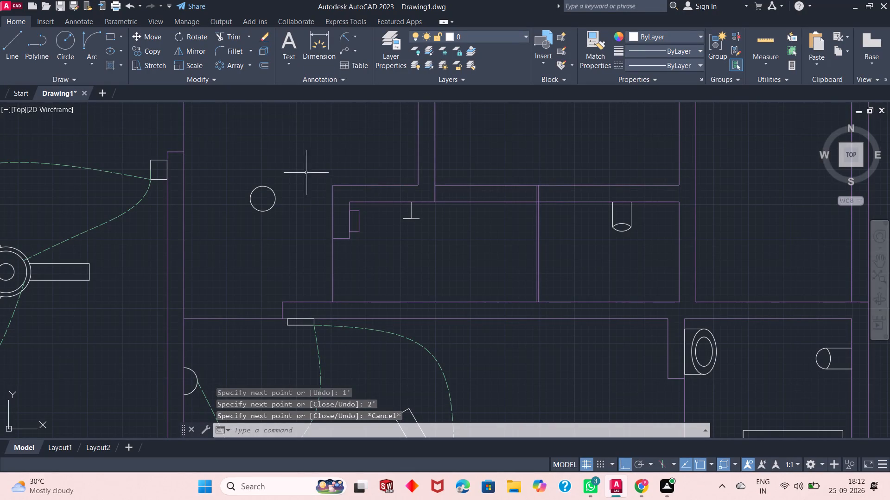
Draw a second T symbol on the same wall, east of the first: 2' stem south, crossbar 1' west and 2' back east.
key(space)
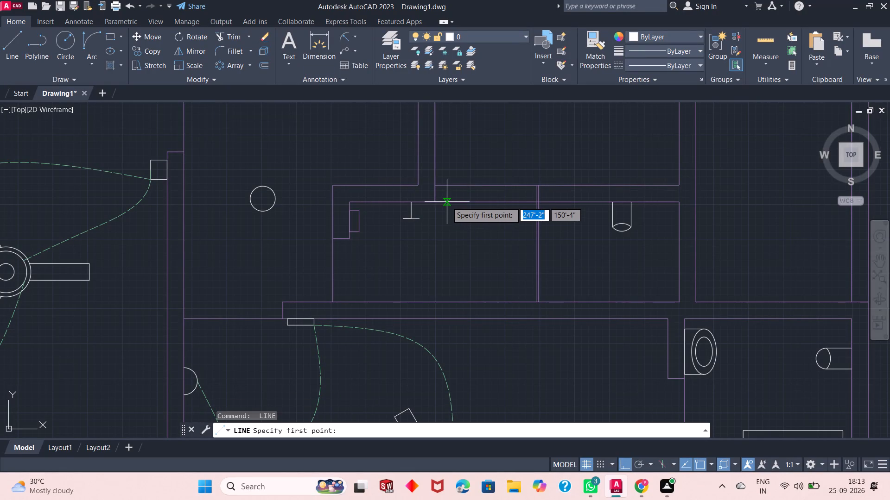
click(448, 202)
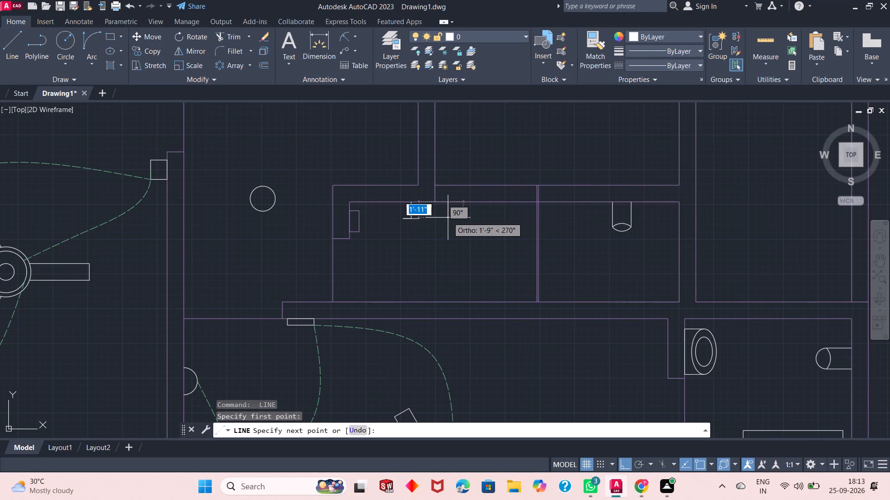
text(2')
key(Return)
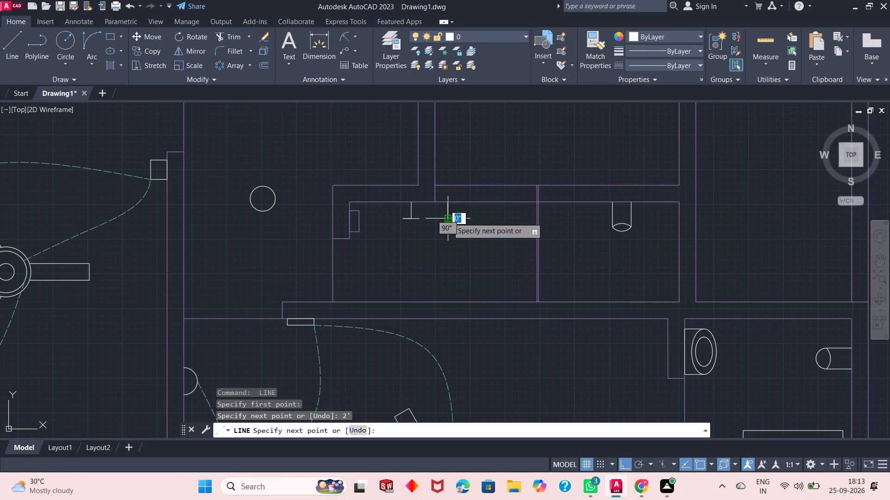
text(1')
key(Return)
key(2)
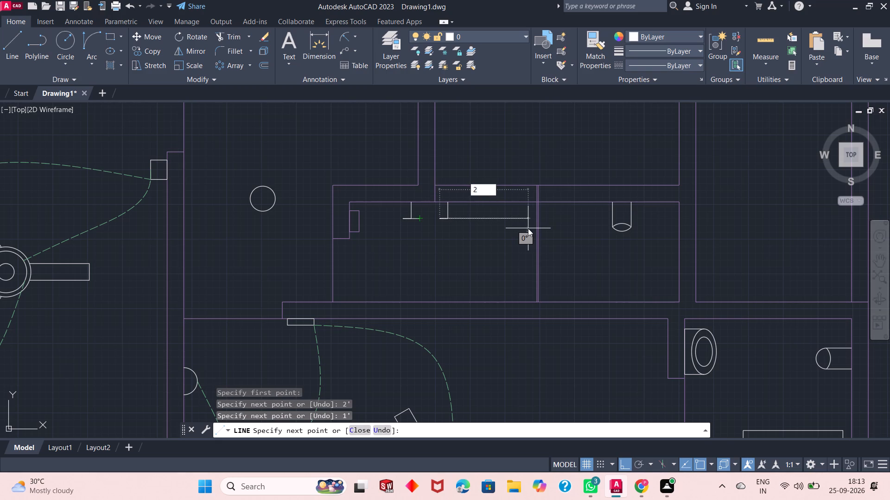
key(apostrophe)
key(Return)
key(Return)
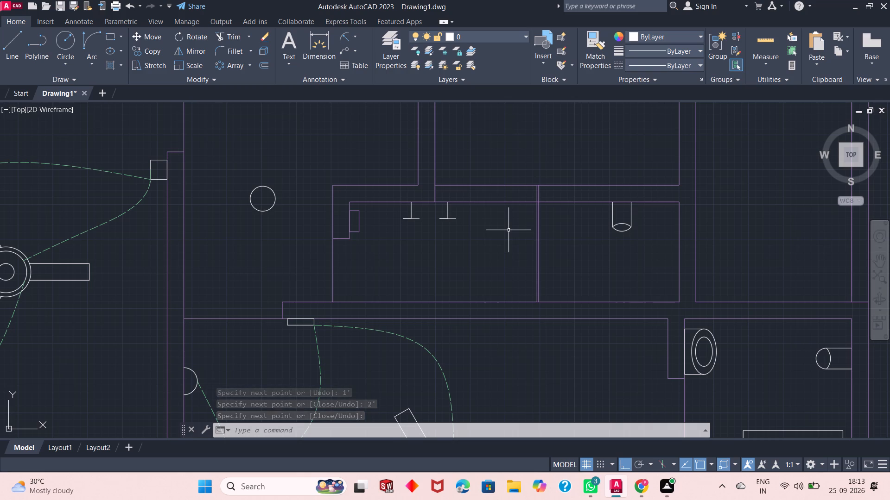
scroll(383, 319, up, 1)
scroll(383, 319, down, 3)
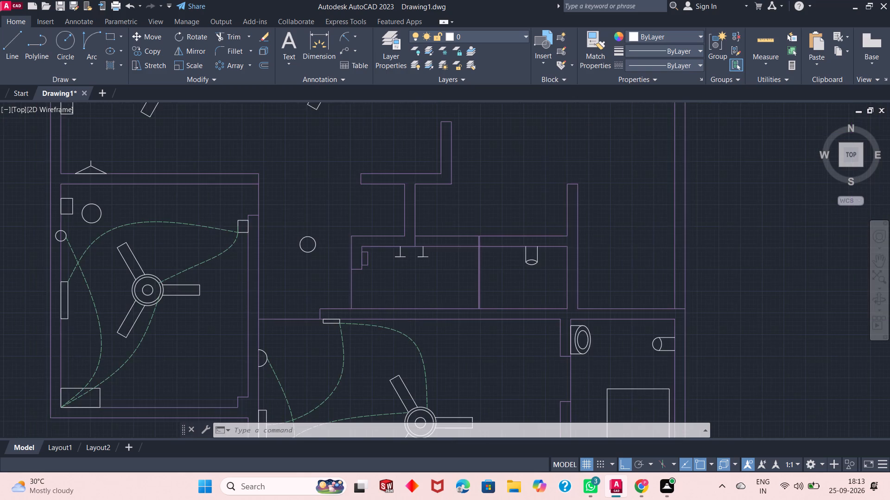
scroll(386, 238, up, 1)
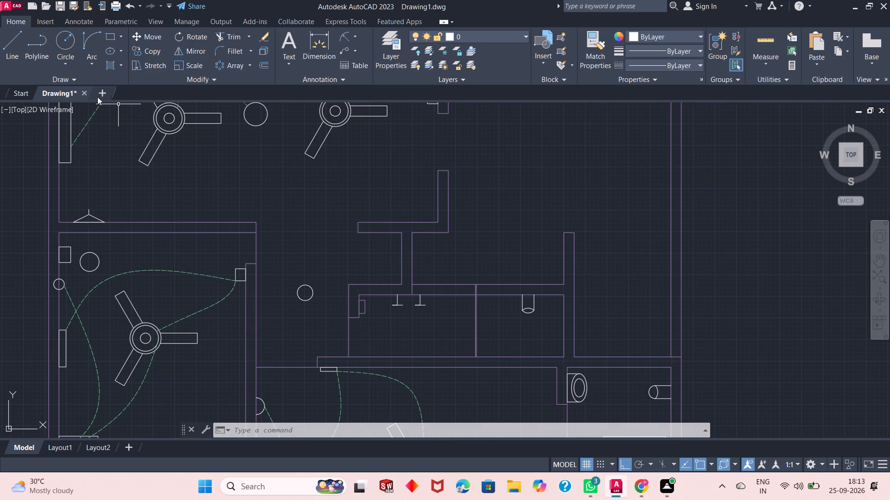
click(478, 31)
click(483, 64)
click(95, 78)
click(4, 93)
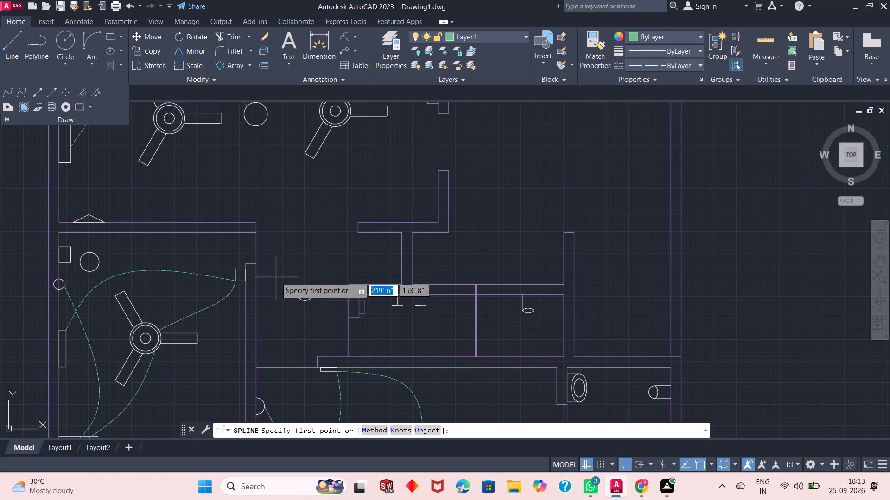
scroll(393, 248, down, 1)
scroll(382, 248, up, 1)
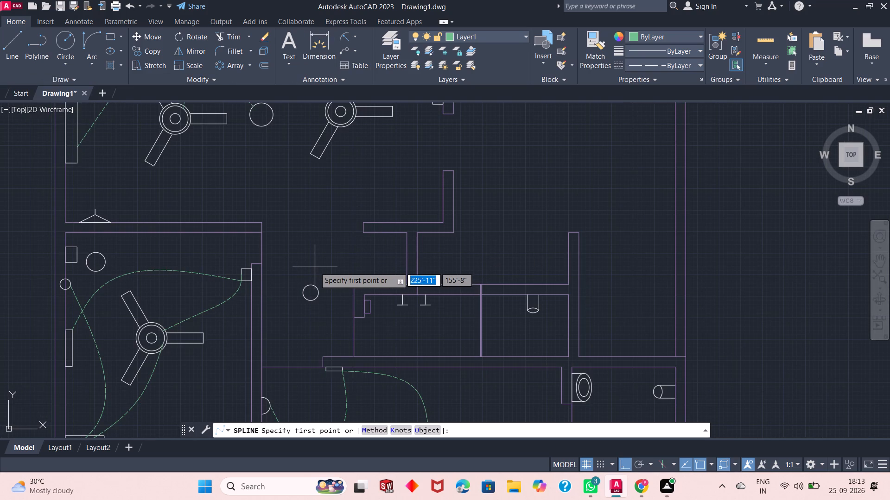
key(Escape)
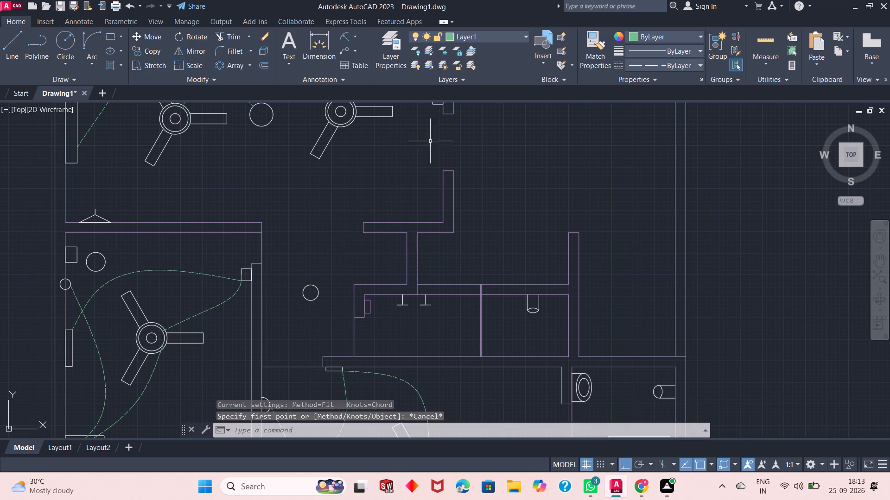
On layer 0, draw a thin rectangle about 3'-3" long on the north face of the short wall north of the small middle room, near its west end.
click(513, 34)
click(496, 49)
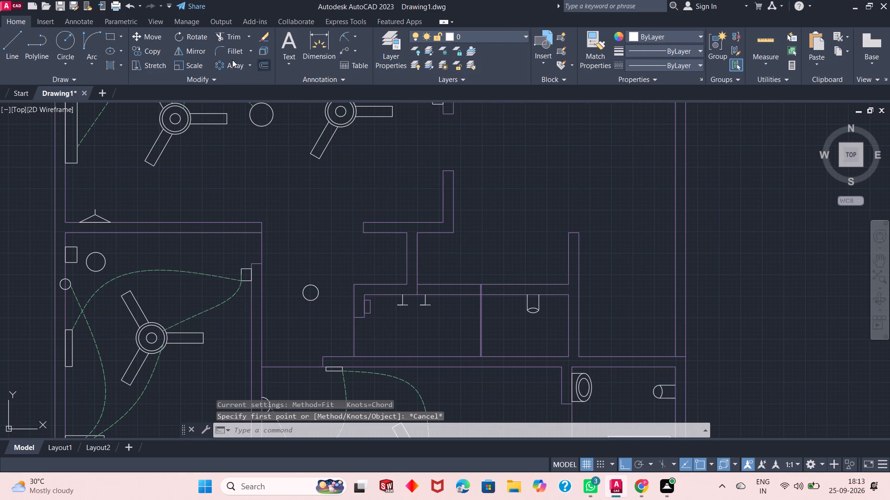
click(112, 36)
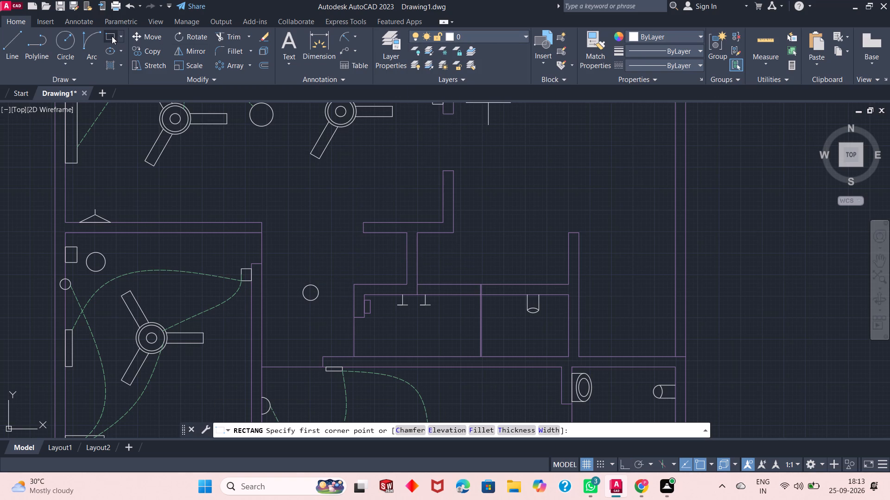
scroll(388, 219, up, 3)
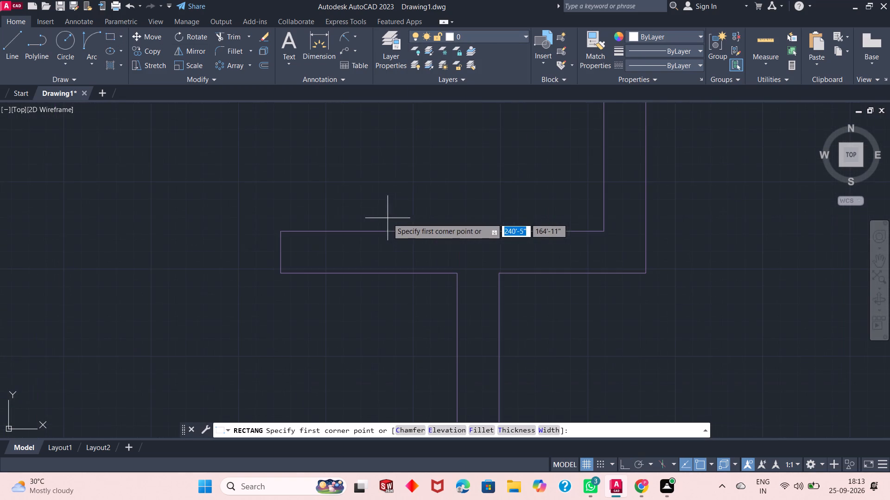
click(311, 232)
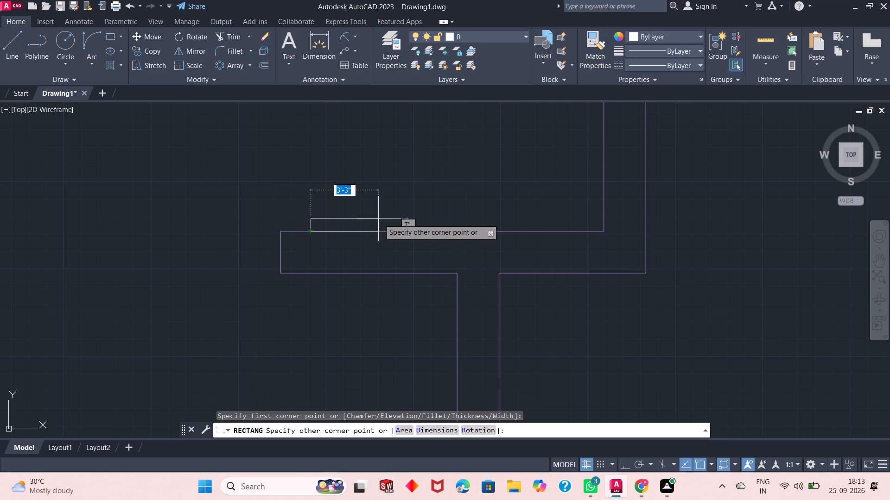
click(379, 212)
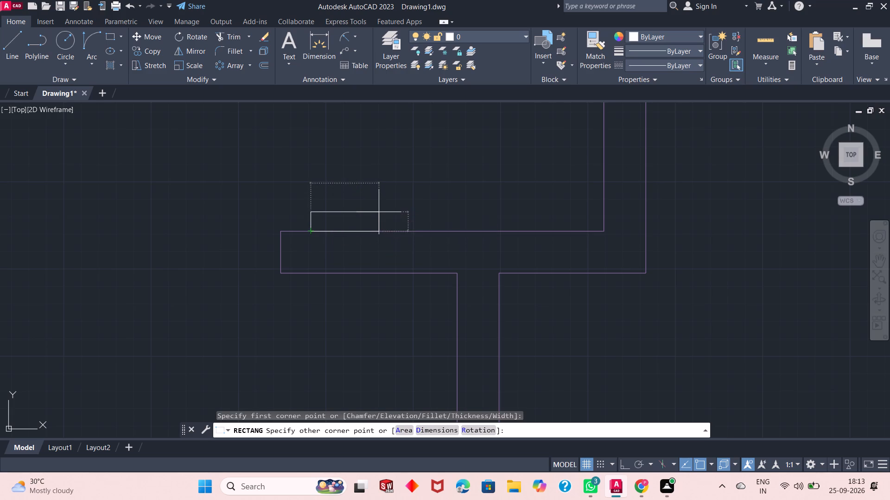
right_click(379, 210)
click(368, 197)
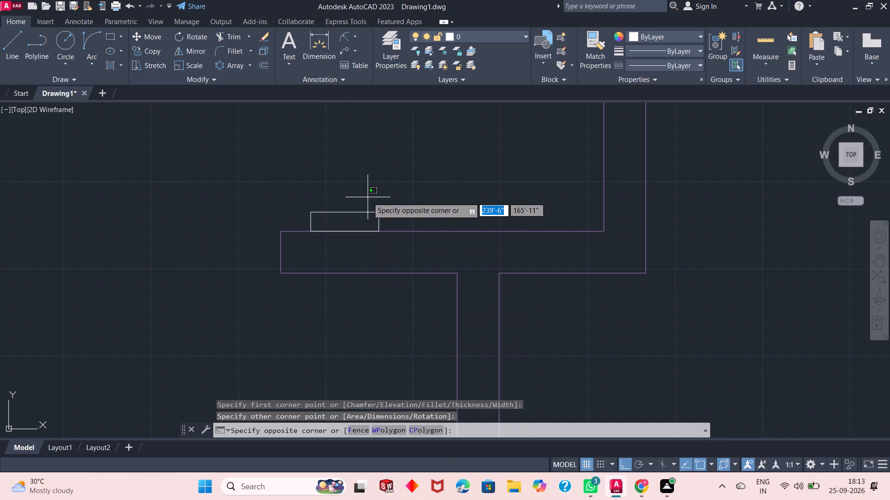
key(Escape)
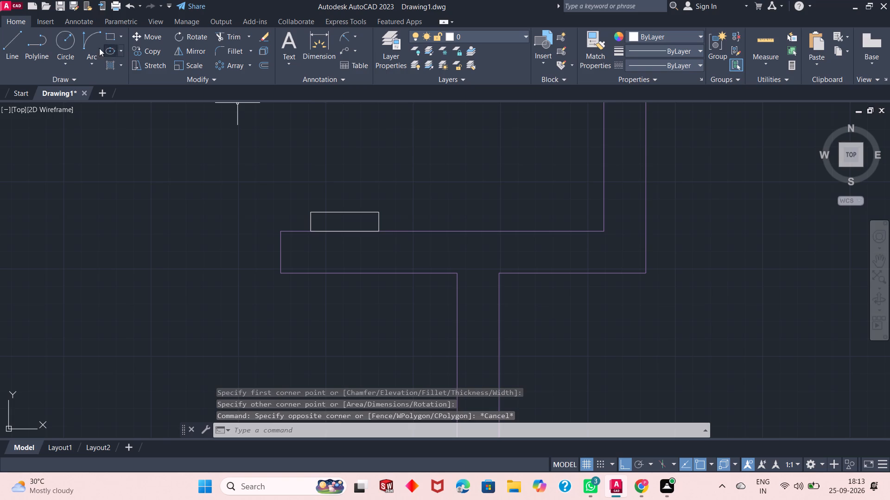
Draw a circle centred on the west face of the short north-south wall below the rectangle, and trim away its half inside the wall.
click(56, 41)
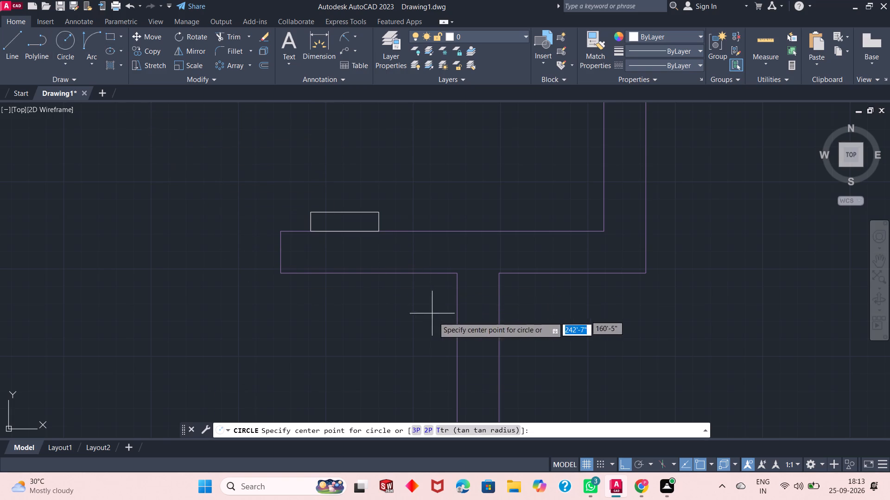
scroll(456, 199, down, 2)
scroll(458, 250, up, 2)
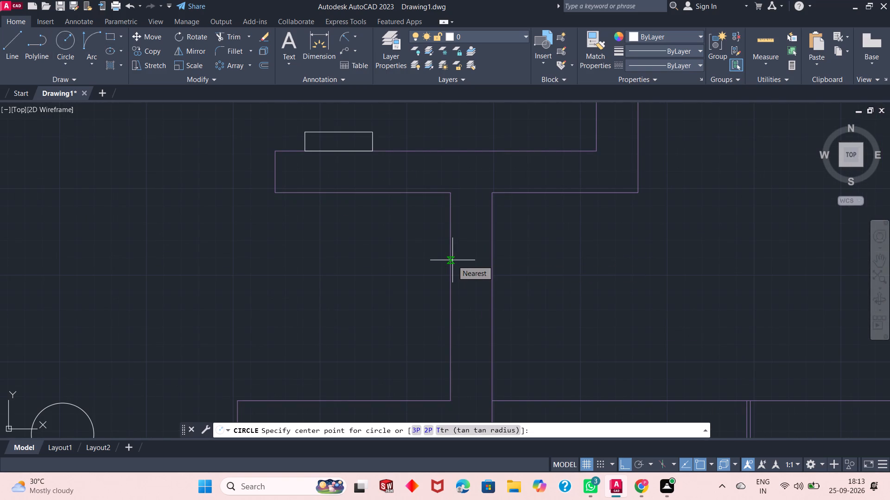
click(450, 273)
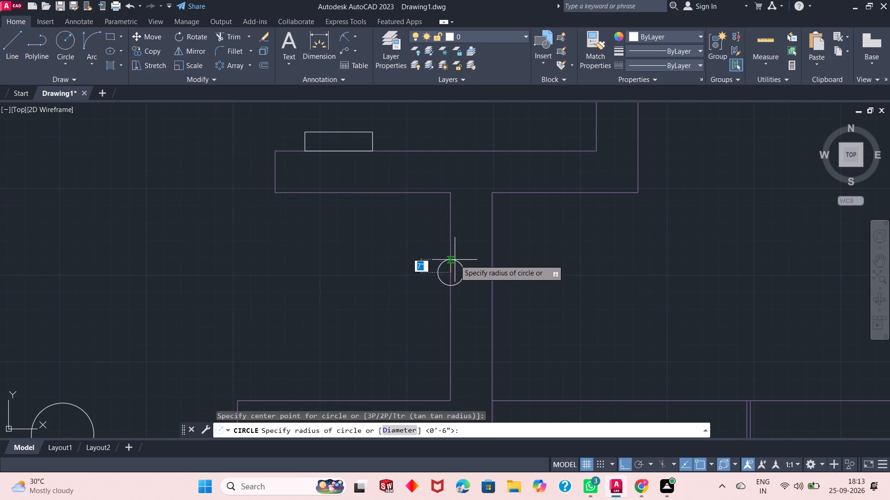
click(458, 252)
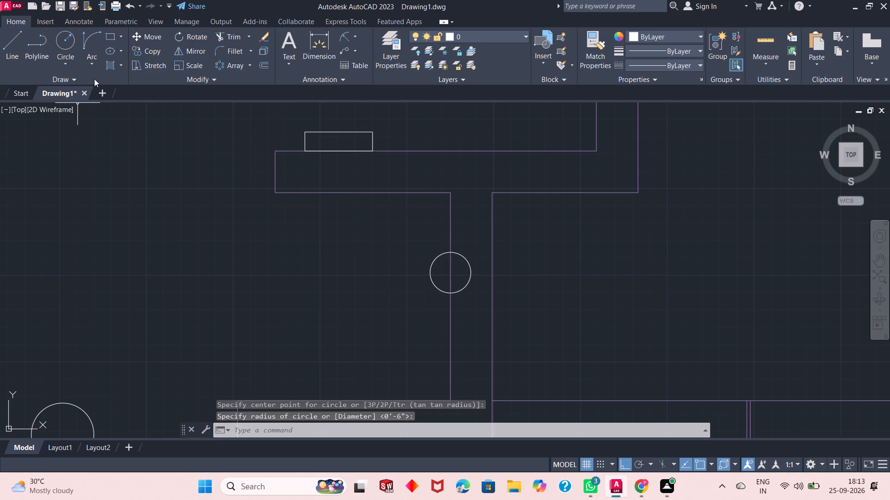
click(222, 36)
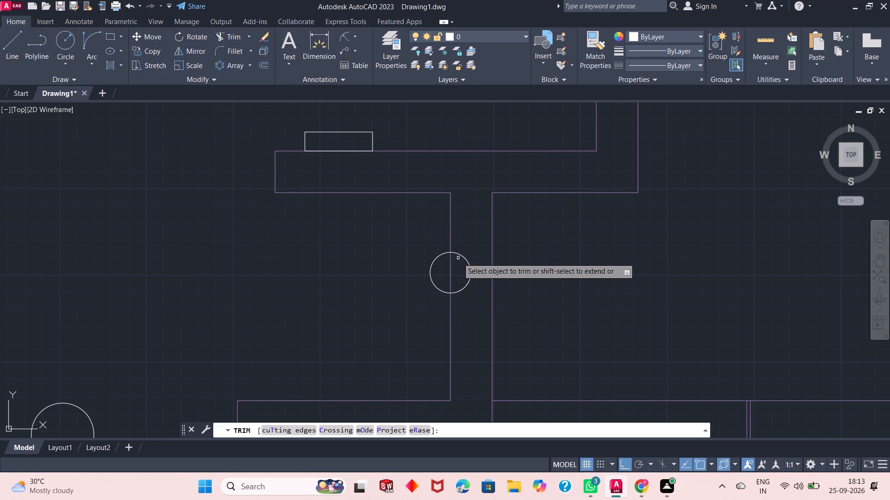
click(464, 255)
right_click(262, 219)
click(284, 225)
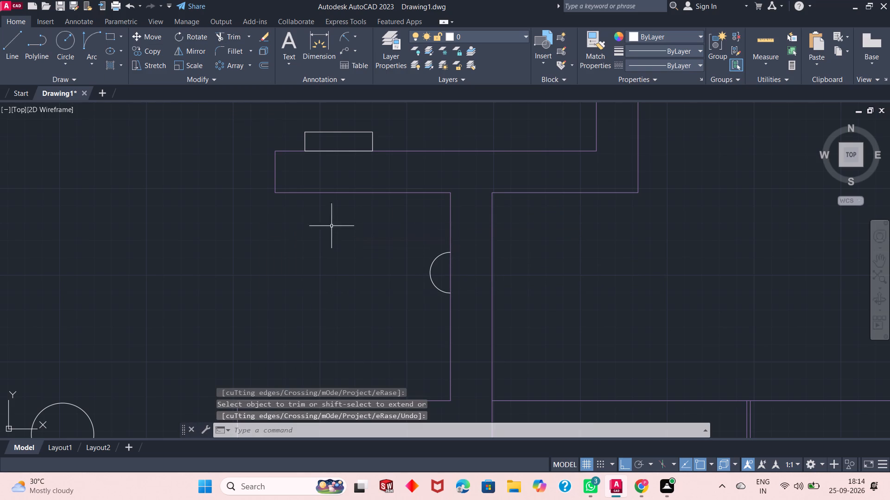
Make Layer1 the current layer.
scroll(337, 222, down, 2)
click(484, 37)
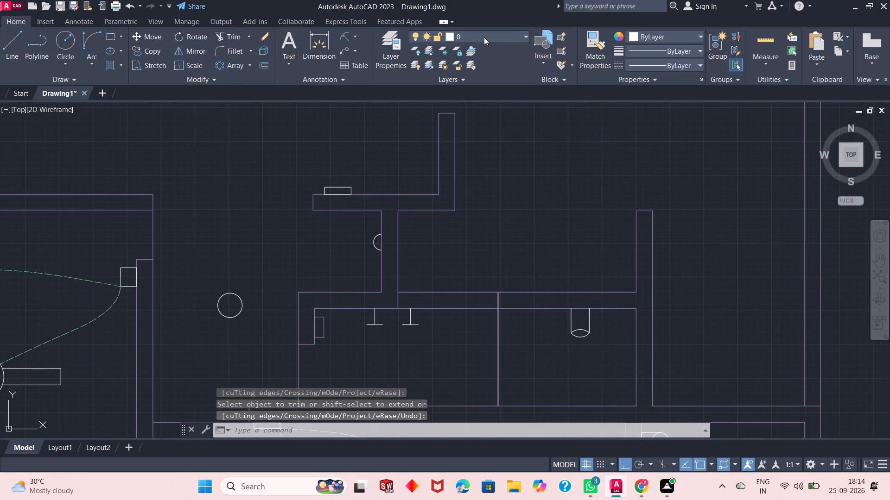
click(470, 65)
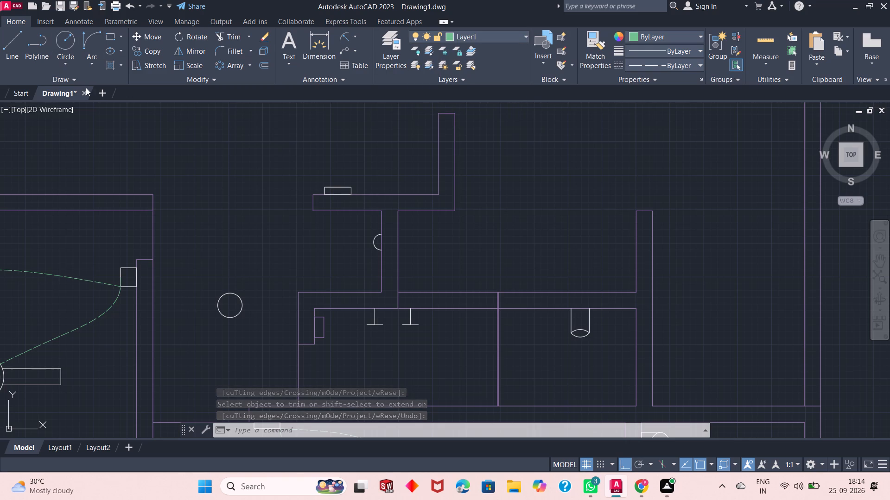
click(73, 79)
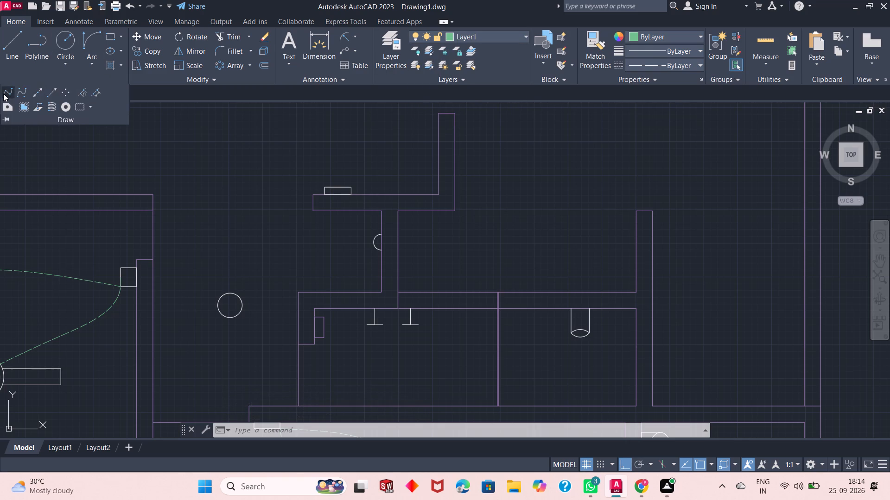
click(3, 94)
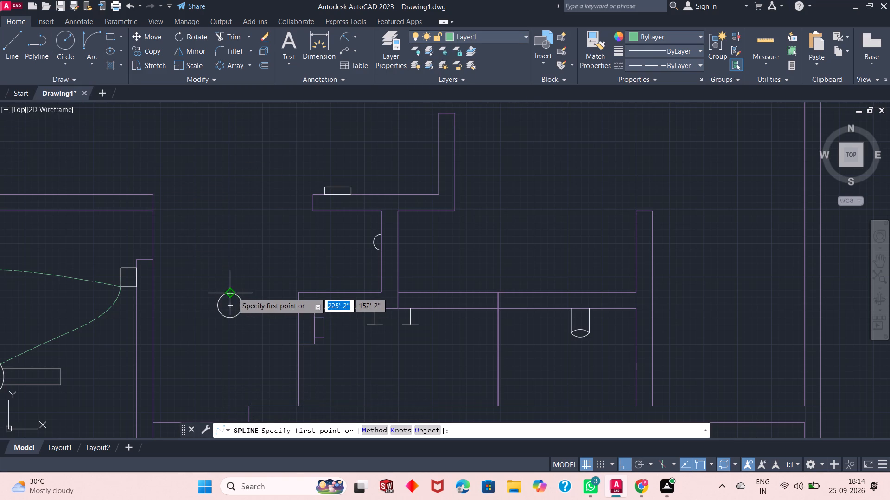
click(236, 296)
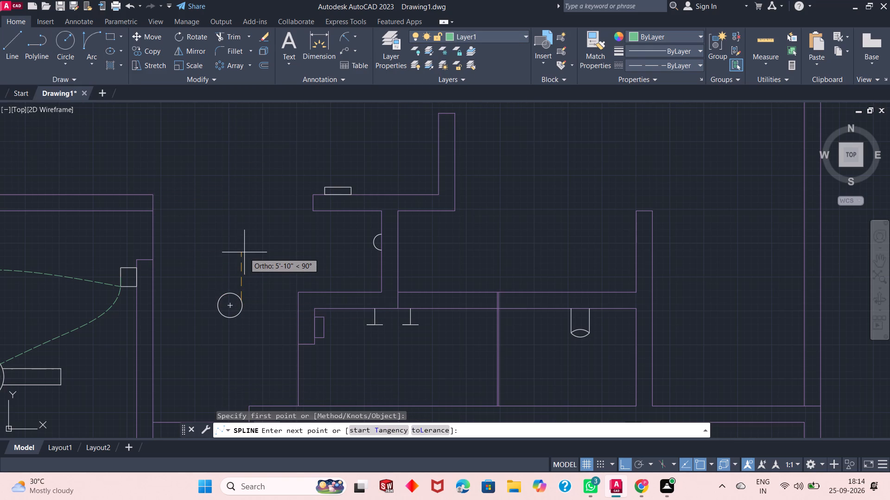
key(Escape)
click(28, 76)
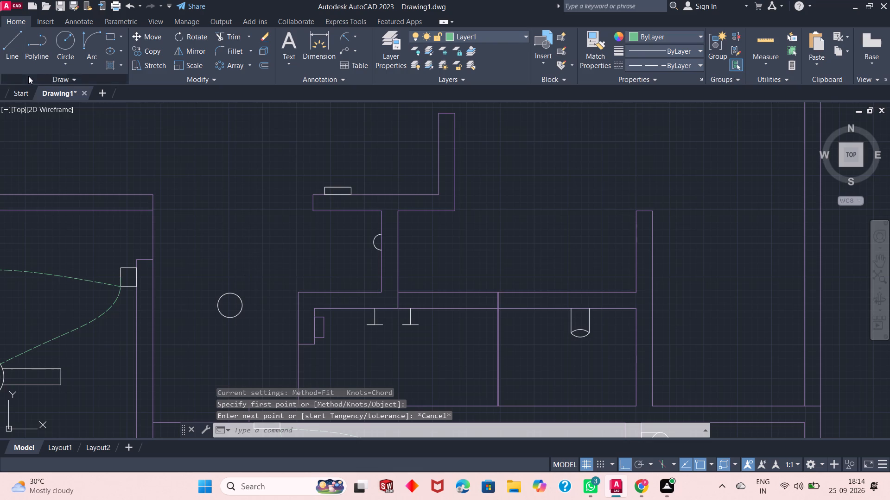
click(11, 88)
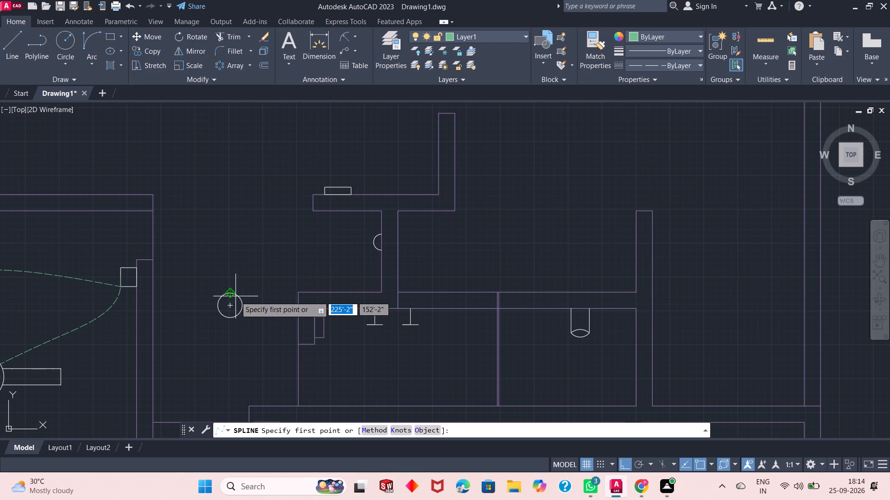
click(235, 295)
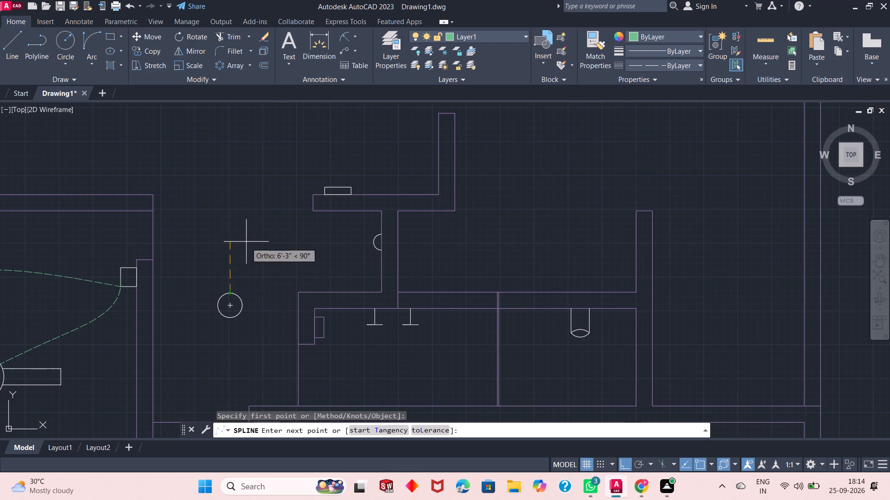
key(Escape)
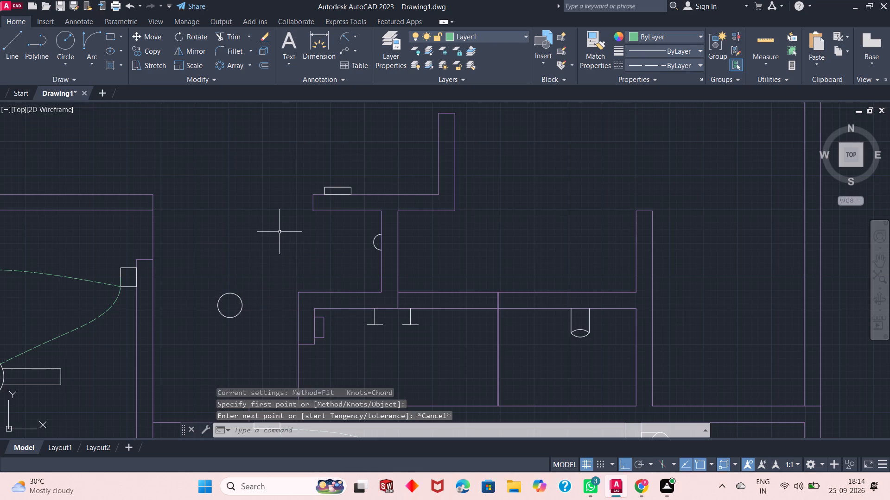
Turn Ortho off for drawing the spline.
click(35, 83)
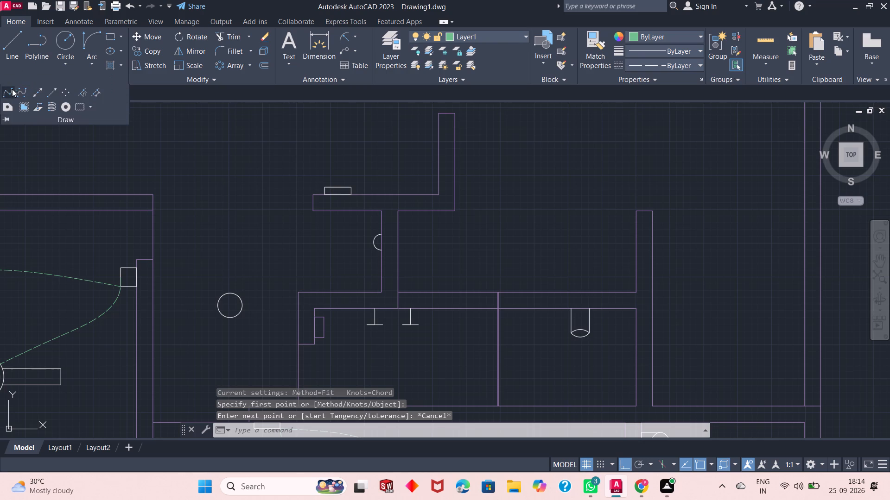
click(12, 89)
key(F8)
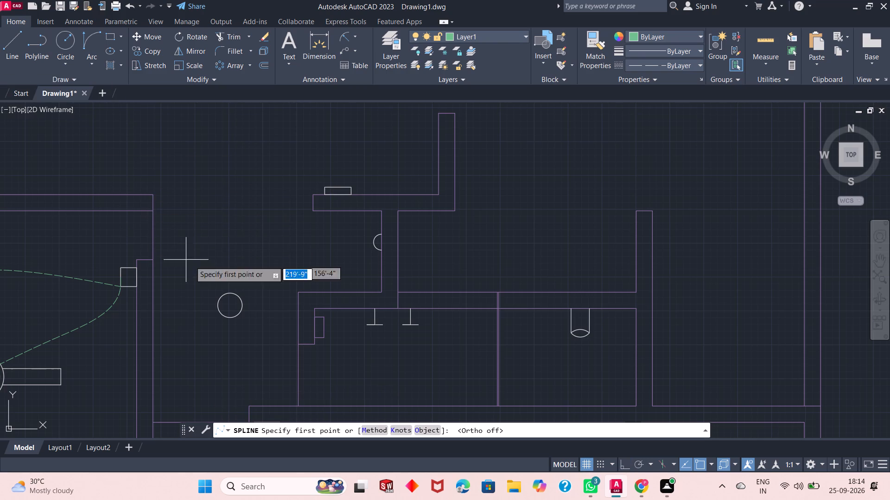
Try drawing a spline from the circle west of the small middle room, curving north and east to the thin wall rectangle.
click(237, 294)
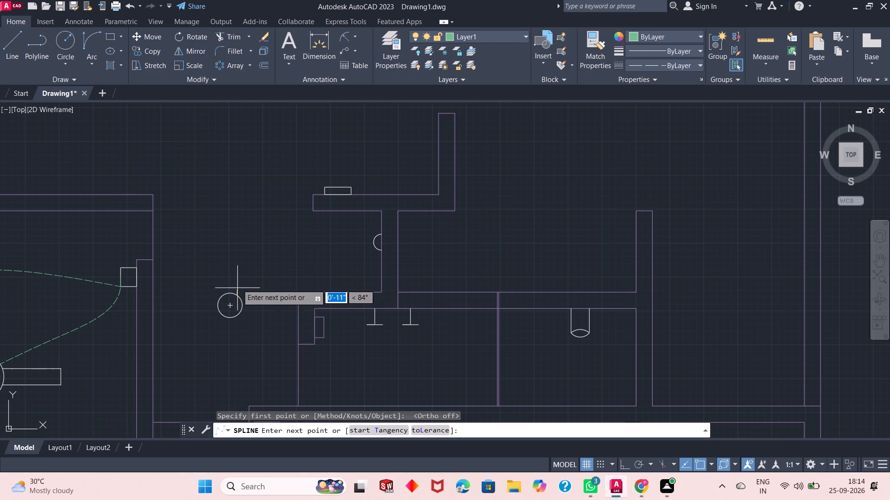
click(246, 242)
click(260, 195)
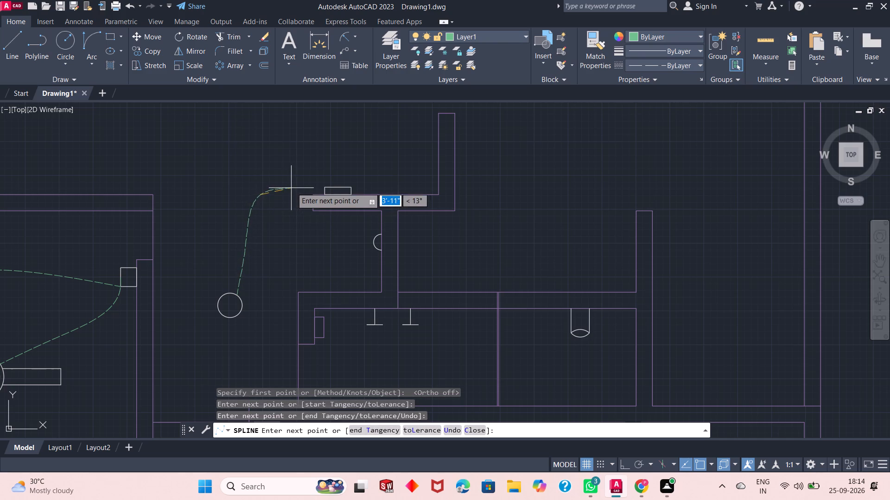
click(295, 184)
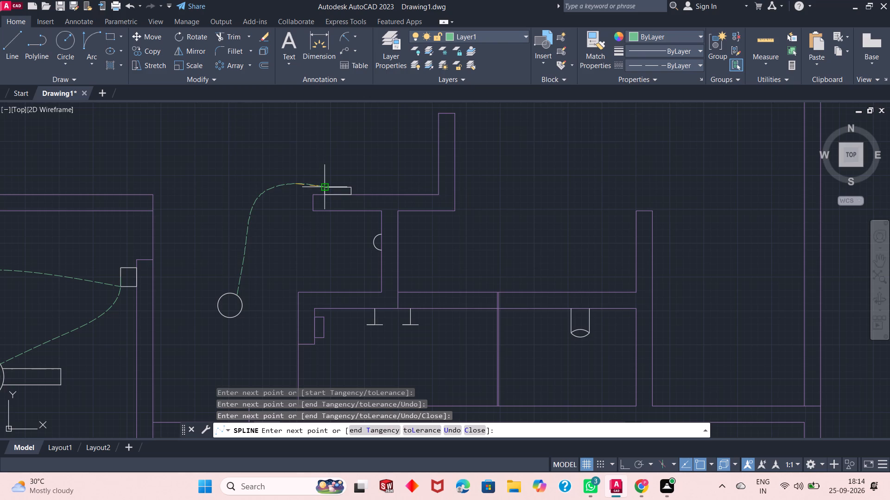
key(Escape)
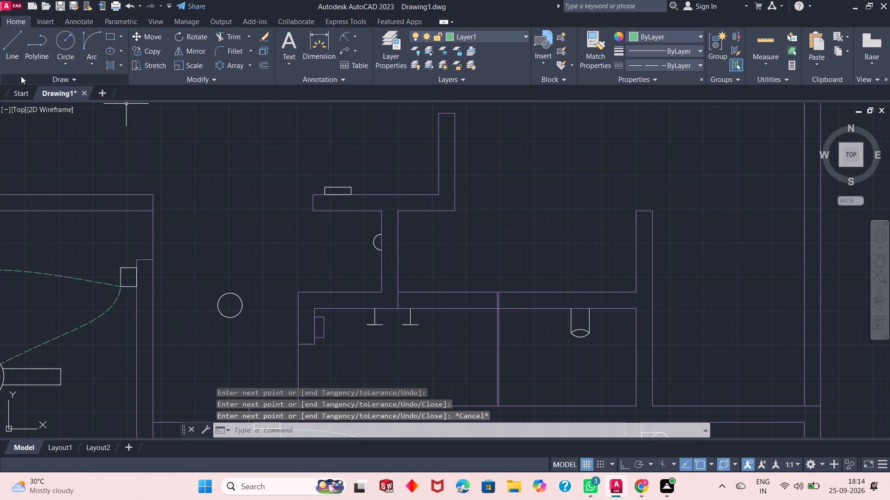
Draw a spline from the circle west of the small middle room, curving north-east to the thin wall rectangle's upper west corner.
click(22, 78)
click(8, 90)
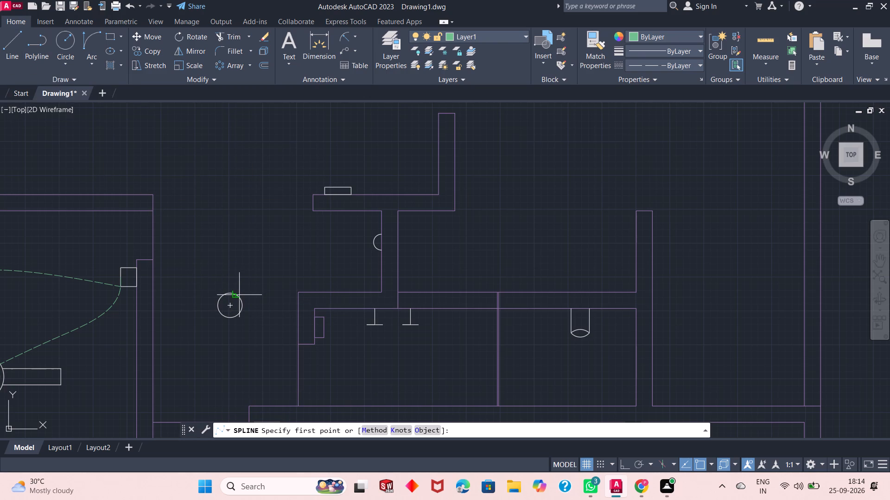
key(F8)
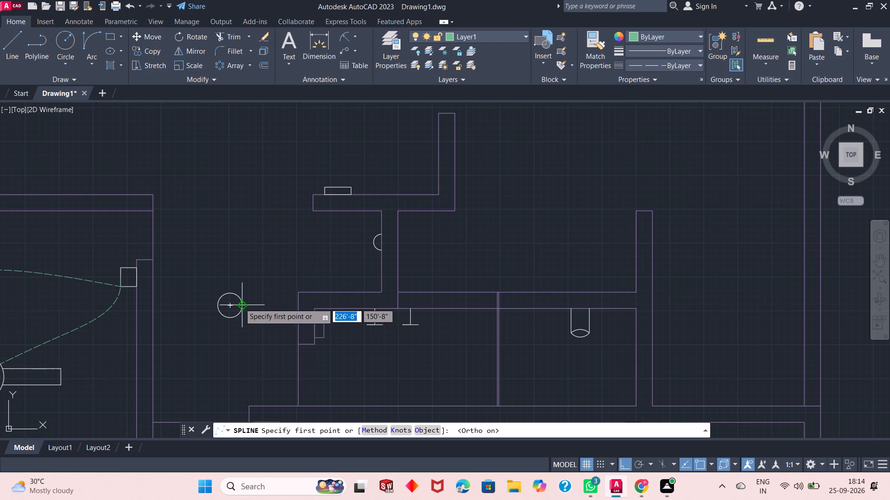
key(F8)
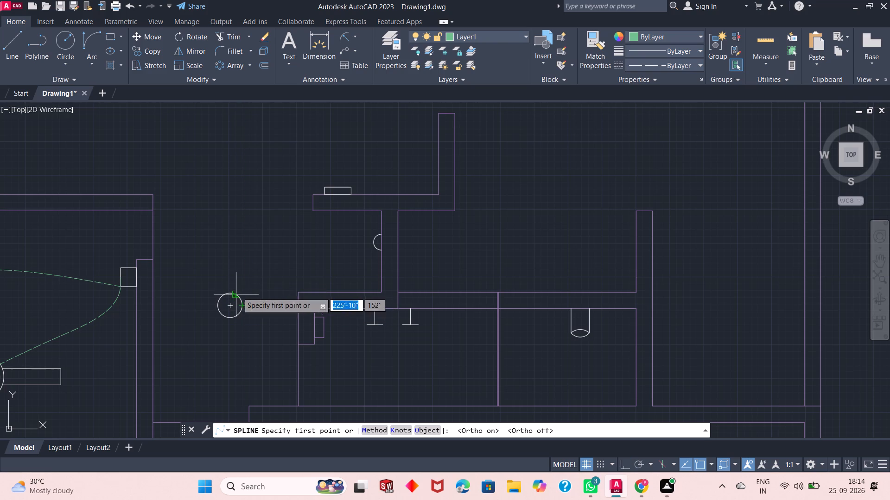
click(235, 296)
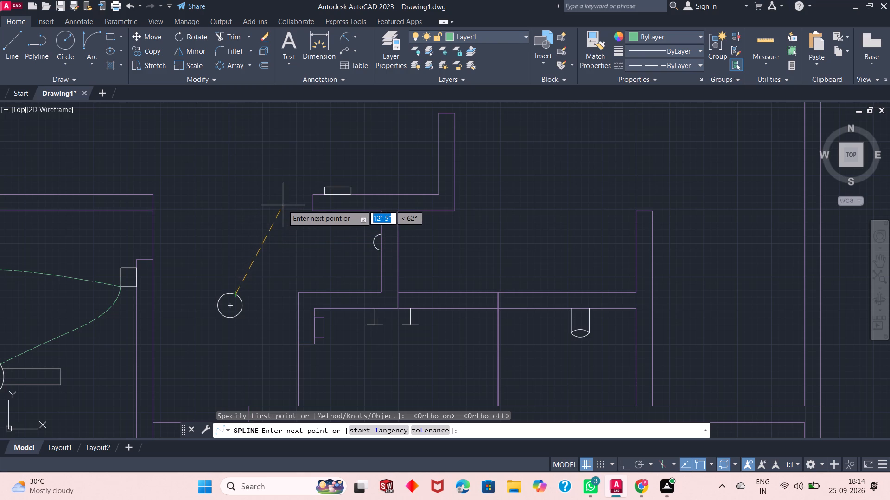
click(269, 226)
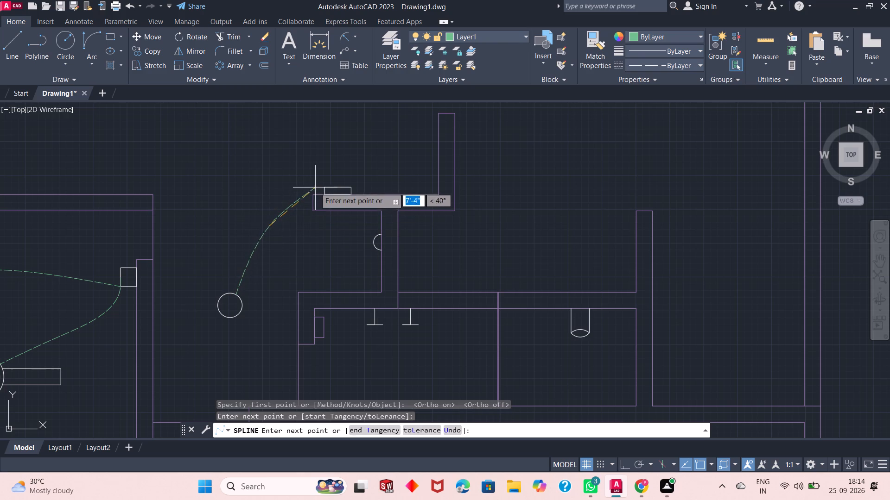
click(324, 185)
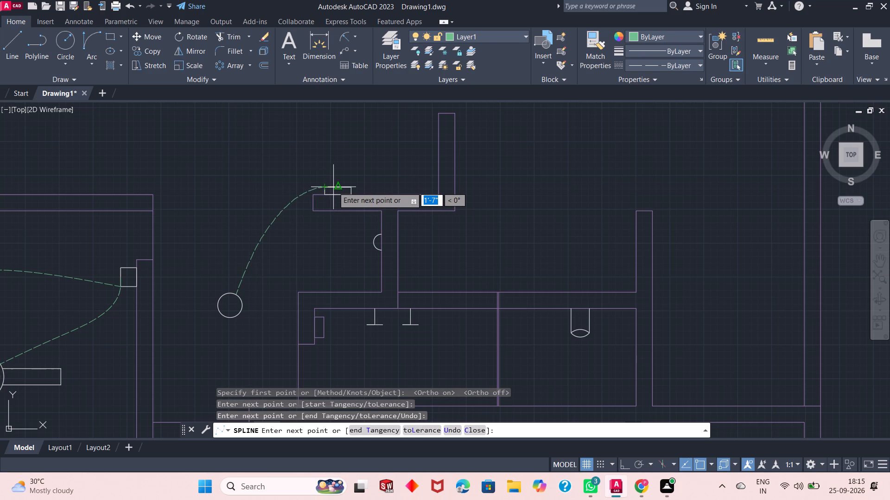
key(Return)
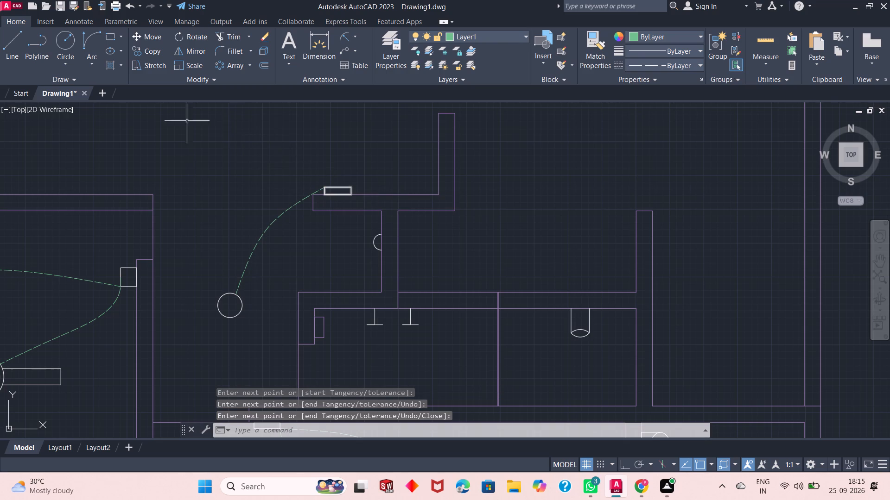
Draw a line from the thin wall rectangle's lower east corner to the half circle on the short north-south wall.
click(55, 78)
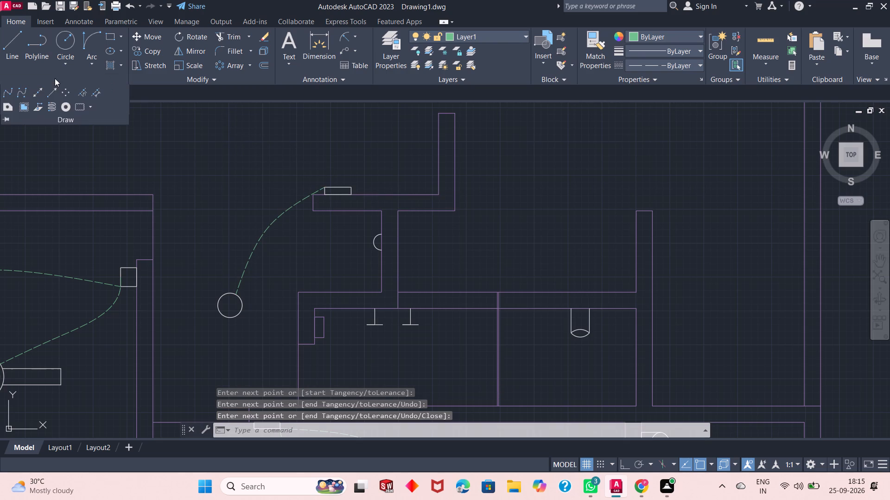
click(14, 44)
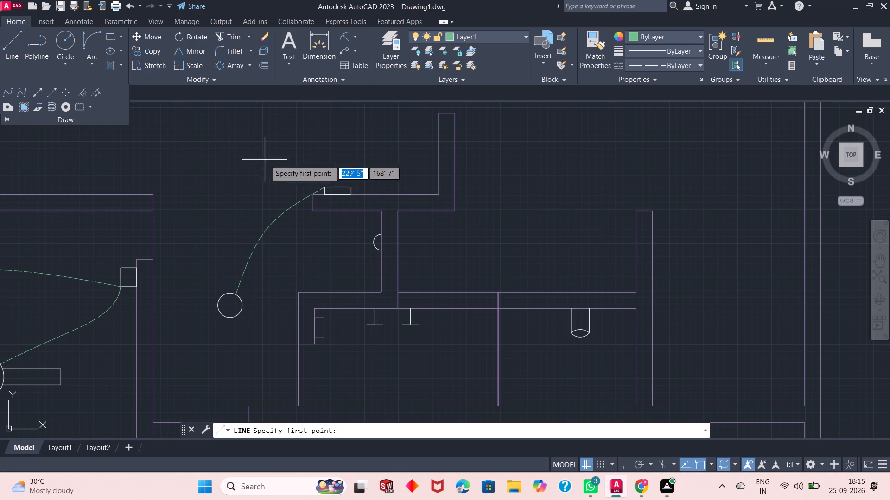
click(353, 197)
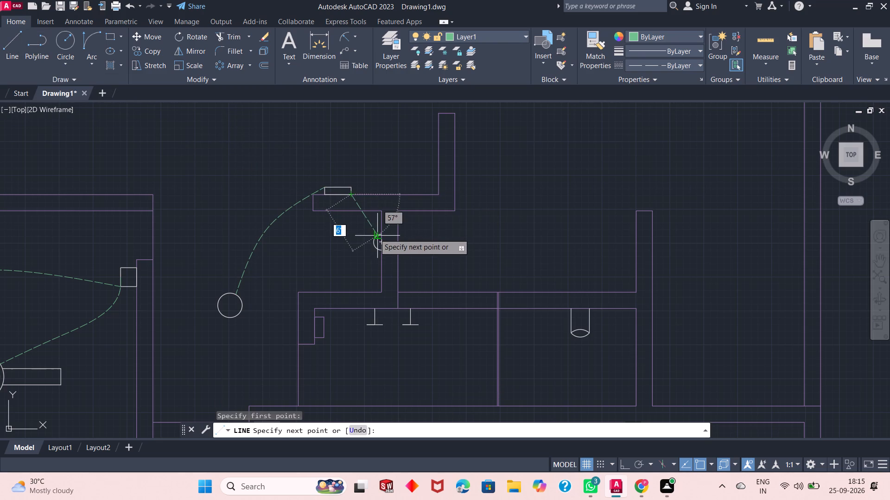
click(375, 234)
right_click(375, 234)
click(383, 240)
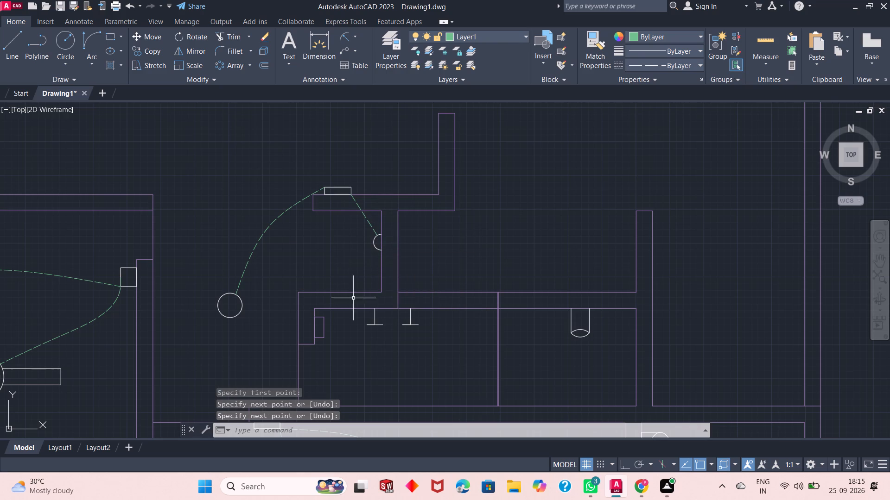
Make Layer2 the current layer.
scroll(358, 350, up, 1)
scroll(339, 312, down, 3)
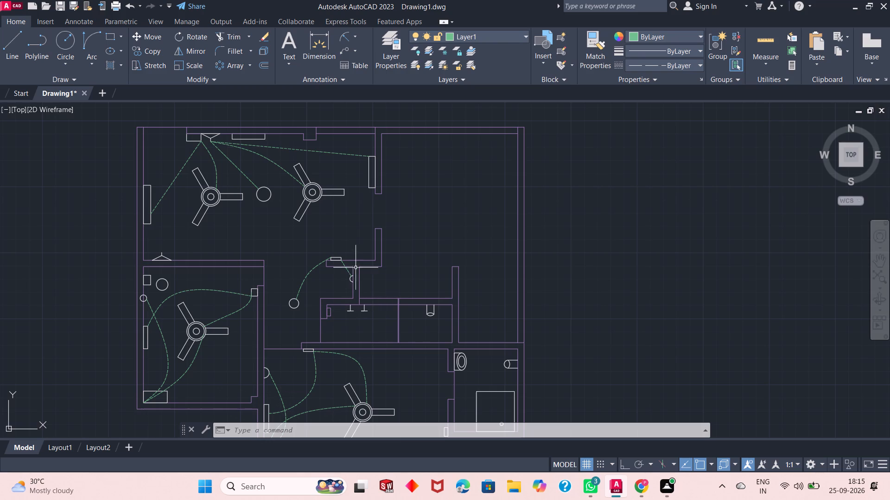
scroll(349, 258, down, 1)
scroll(378, 396, up, 1)
scroll(369, 366, down, 1)
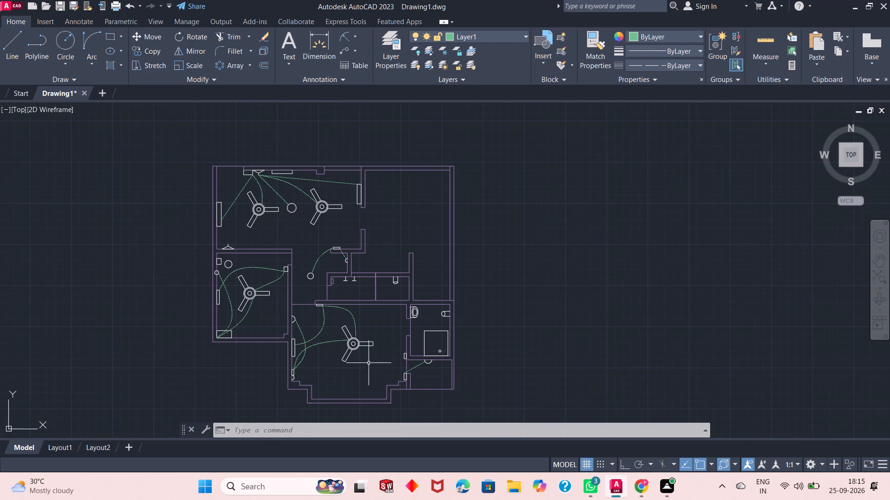
scroll(373, 398, up, 1)
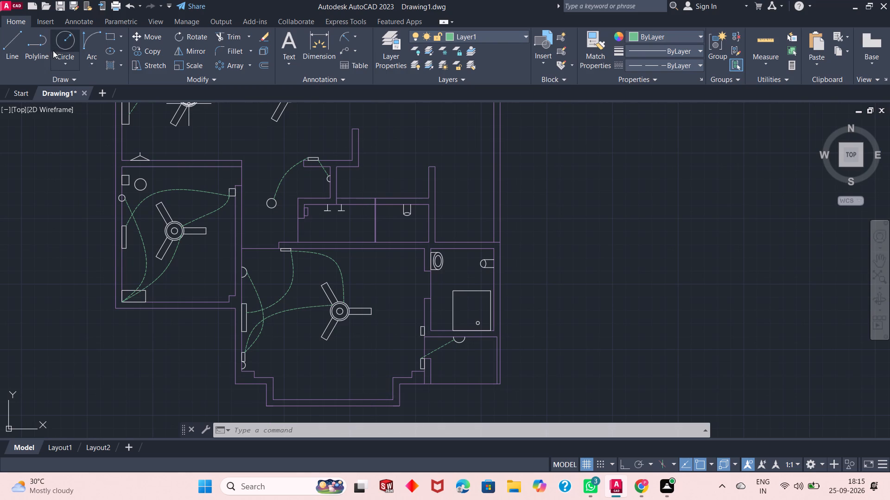
click(472, 37)
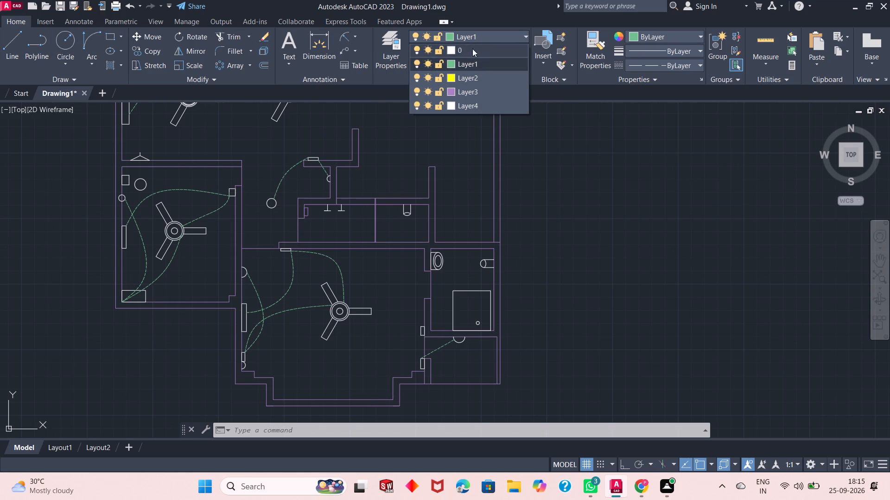
click(474, 79)
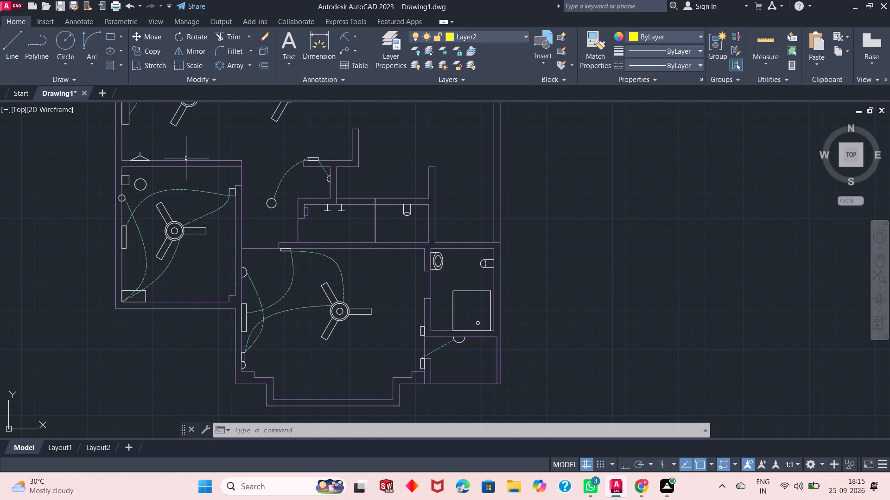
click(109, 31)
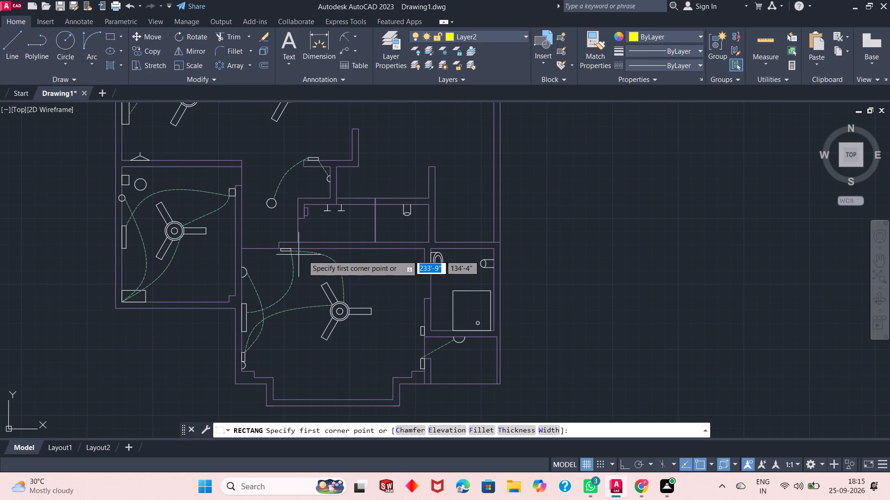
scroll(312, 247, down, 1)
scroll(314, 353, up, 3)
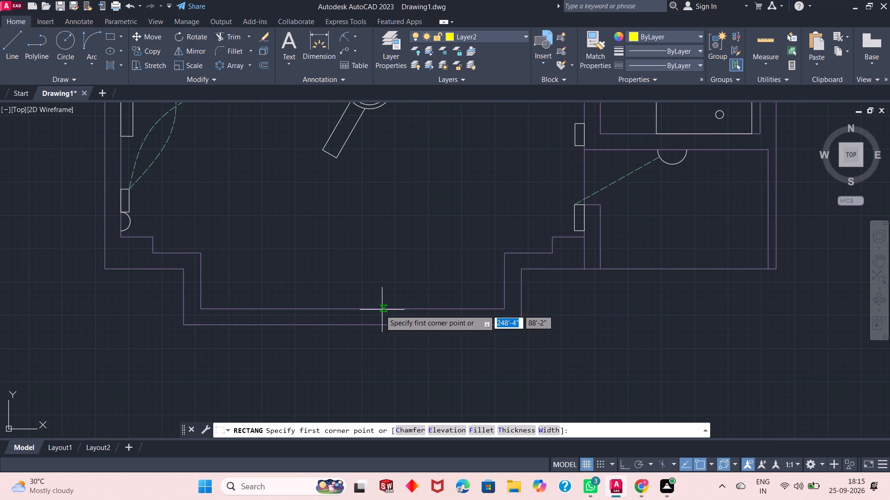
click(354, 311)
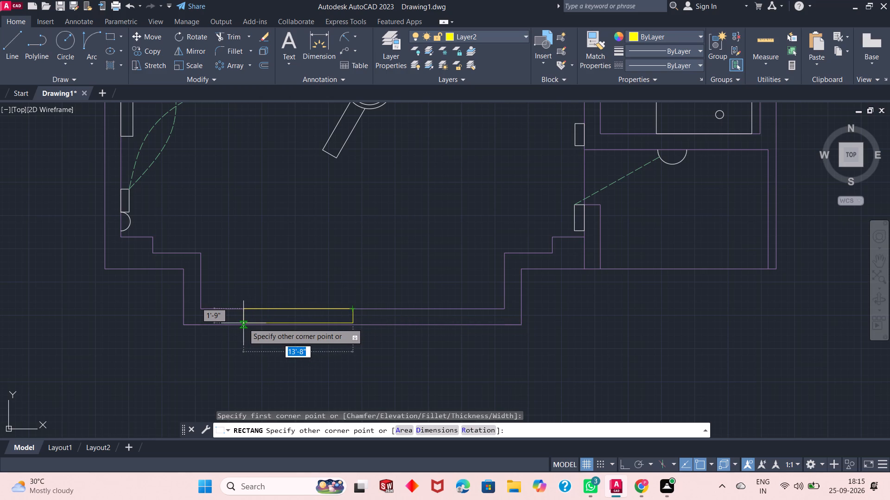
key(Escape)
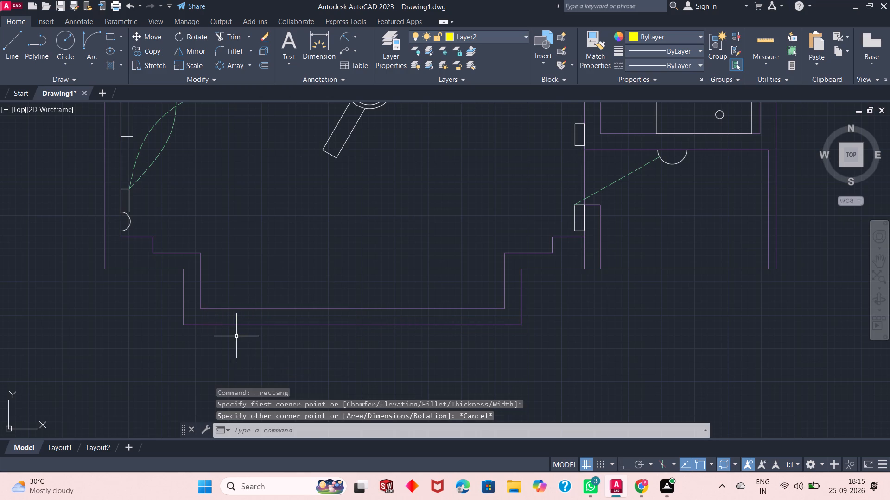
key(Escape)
Draw a line across the thickness of the southern bay wall at its midpoint, from inner to outer face.
click(11, 46)
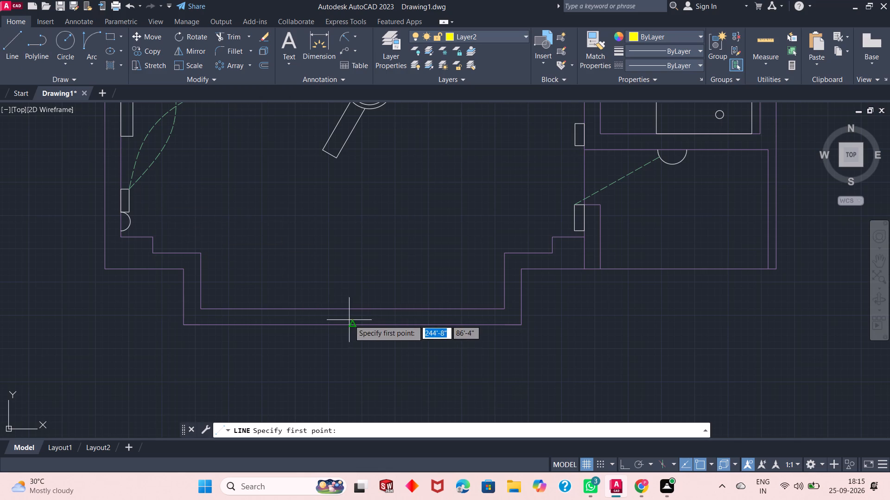
click(354, 306)
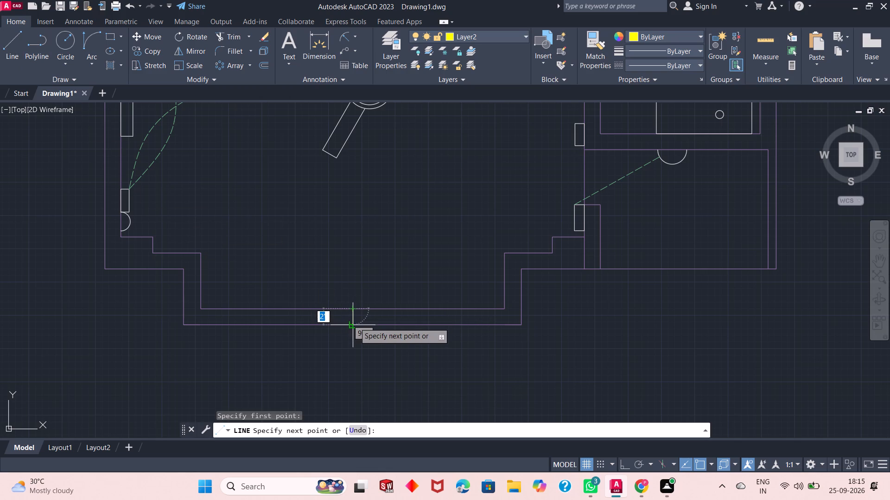
click(352, 324)
key(Escape)
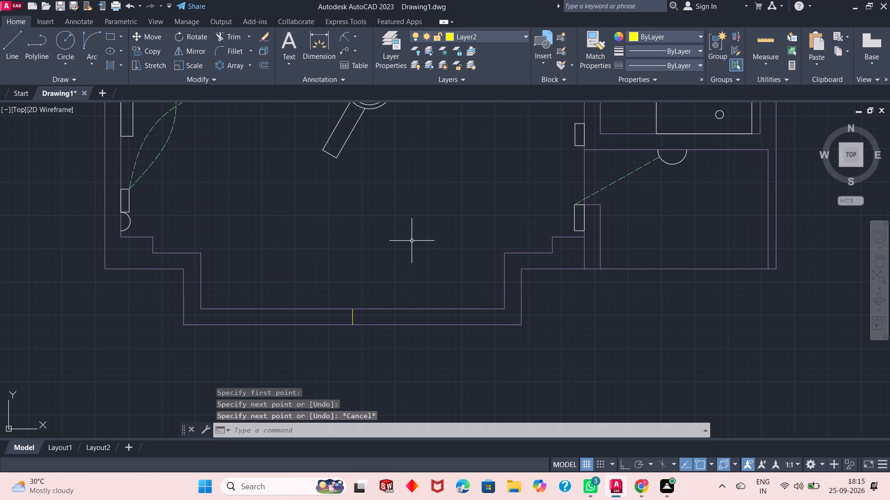
Offset the midpoint line in the southern bay wall 13' to the east and 13' to the west, using the Through option.
click(262, 66)
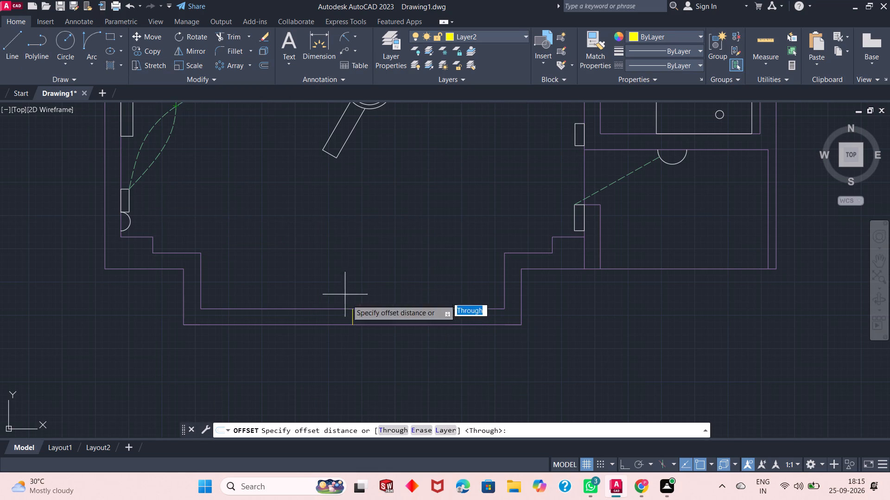
click(394, 430)
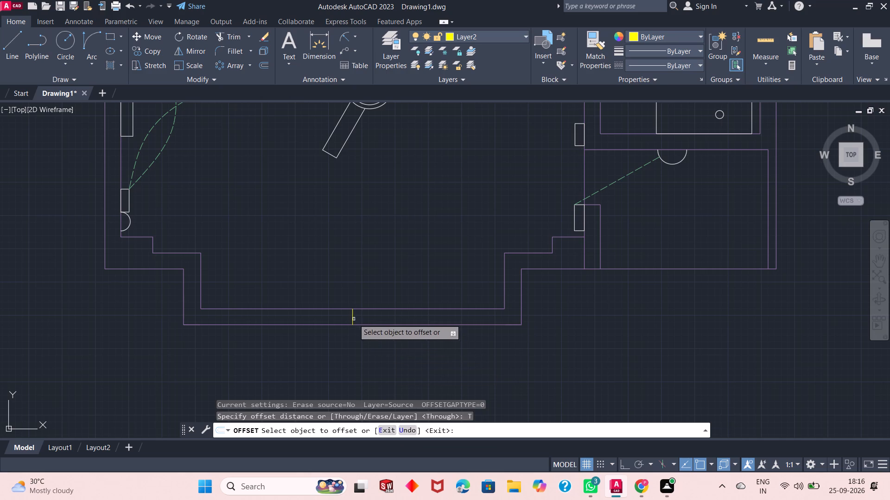
click(352, 317)
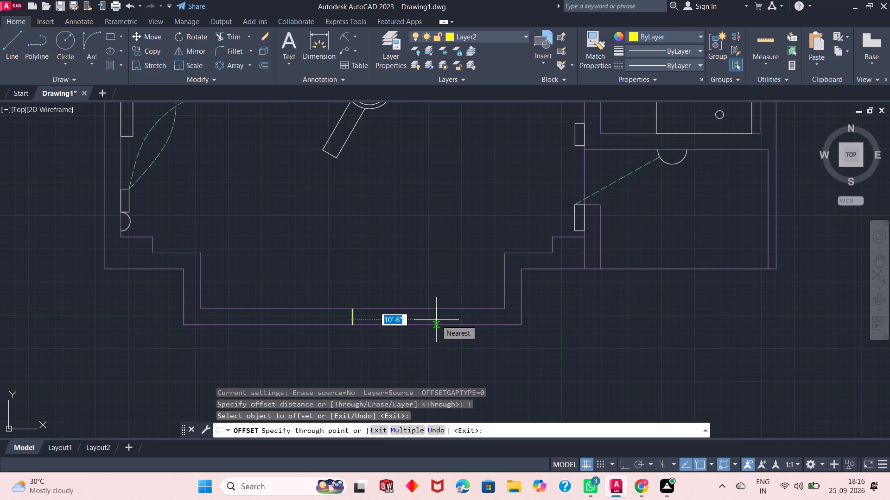
text(13)
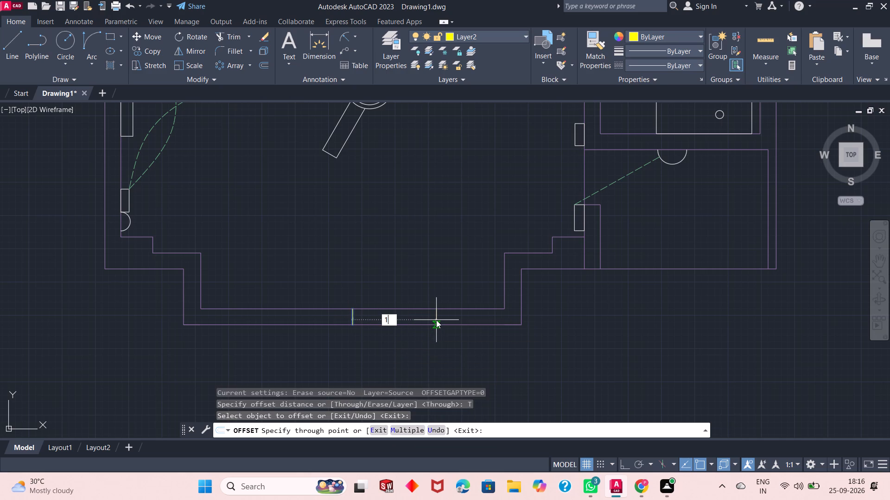
key(apostrophe)
key(Return)
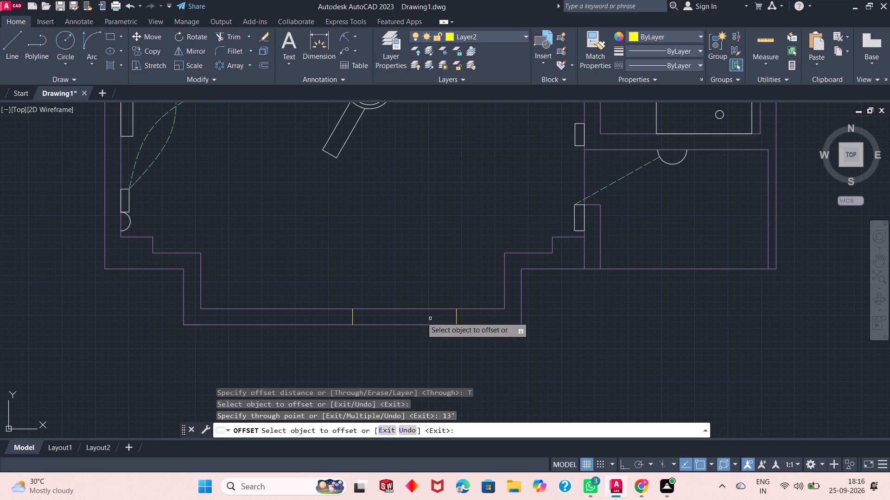
click(352, 314)
text(13')
key(Return)
key(Escape)
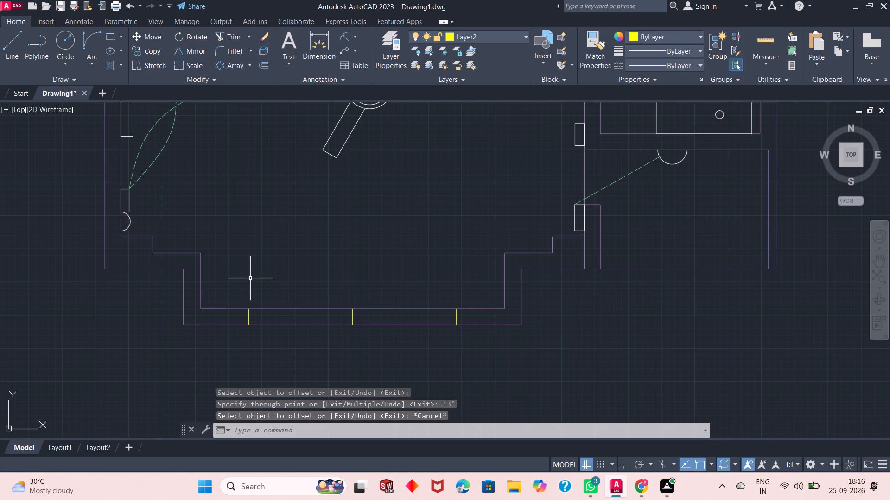
Join the two offset lines with 26' lines along the inner and outer faces of the southern bay wall.
click(8, 47)
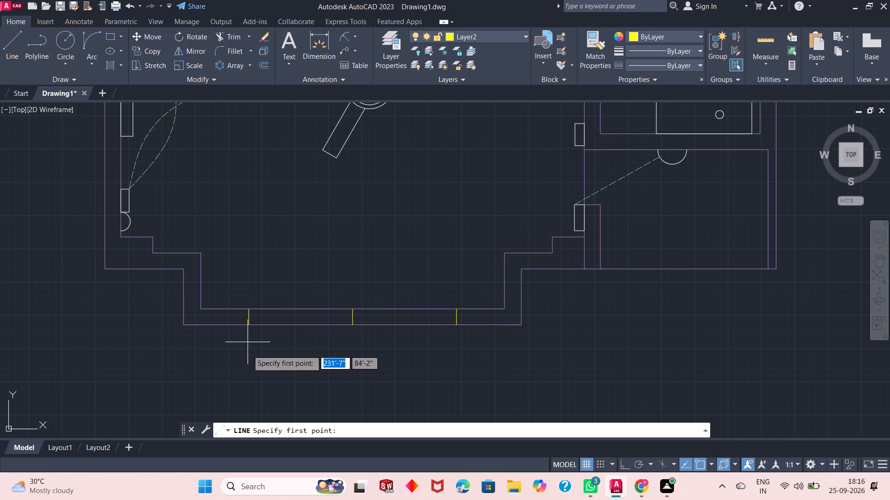
click(247, 312)
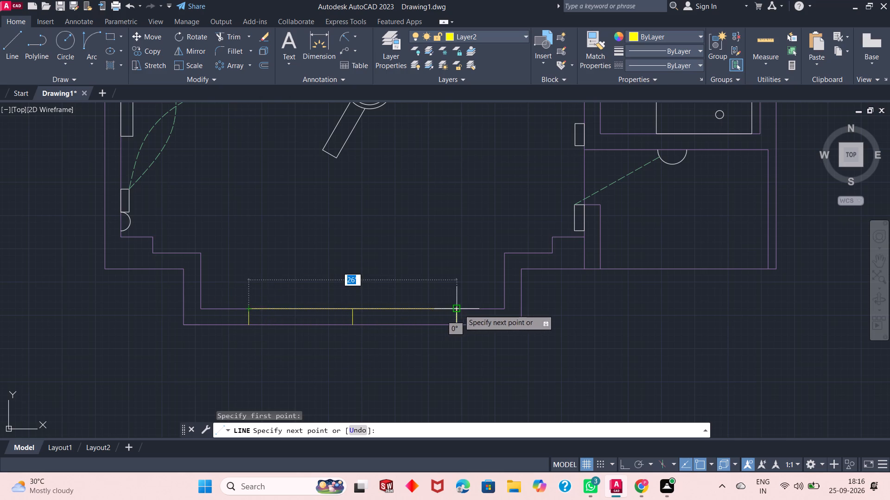
click(459, 309)
key(Escape)
key(space)
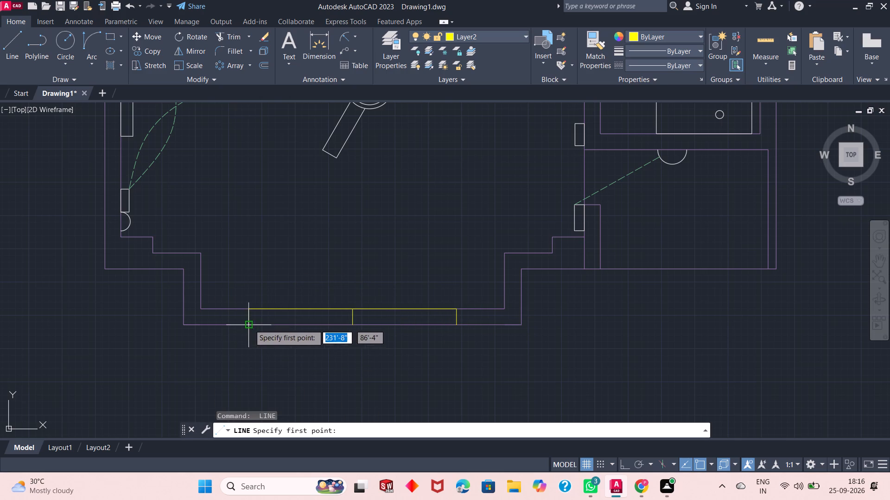
click(249, 325)
click(459, 324)
key(Escape)
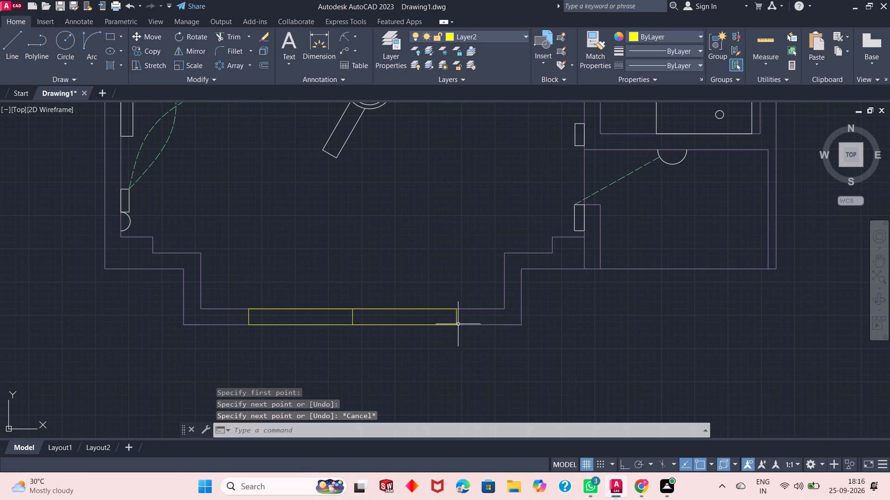
Erase the midpoint line inside the yellow opening outline in the southern bay wall.
click(353, 317)
right_click(373, 259)
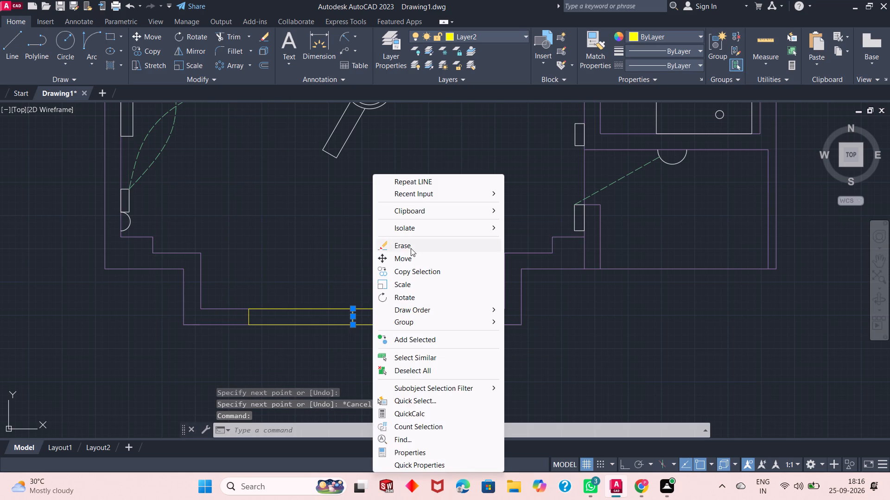
click(411, 247)
Draw a line across the thickness of the west room's southern wall at its midpoint, from inner to outer face.
scroll(355, 325, up, 1)
scroll(355, 325, down, 2)
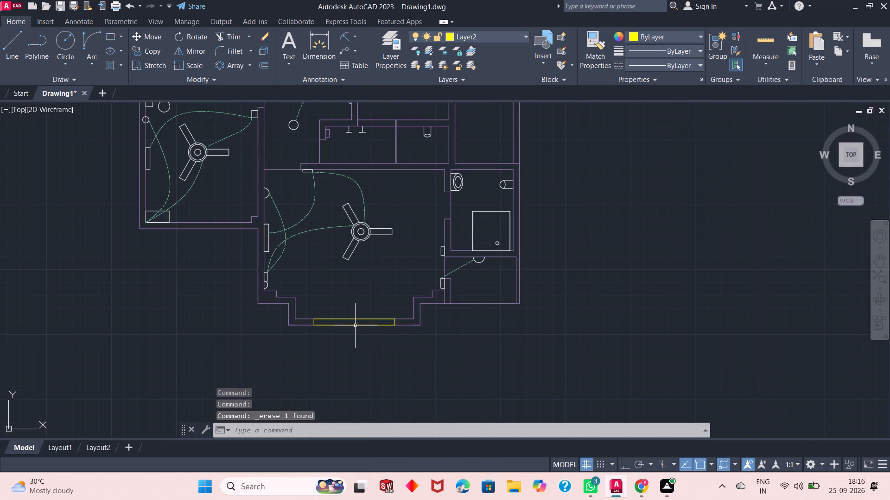
scroll(355, 325, down, 2)
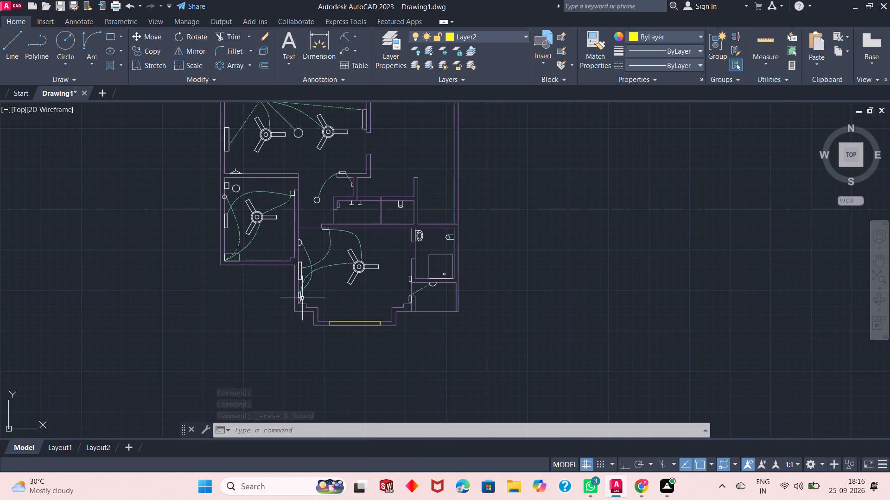
scroll(255, 247, up, 1)
scroll(220, 269, up, 2)
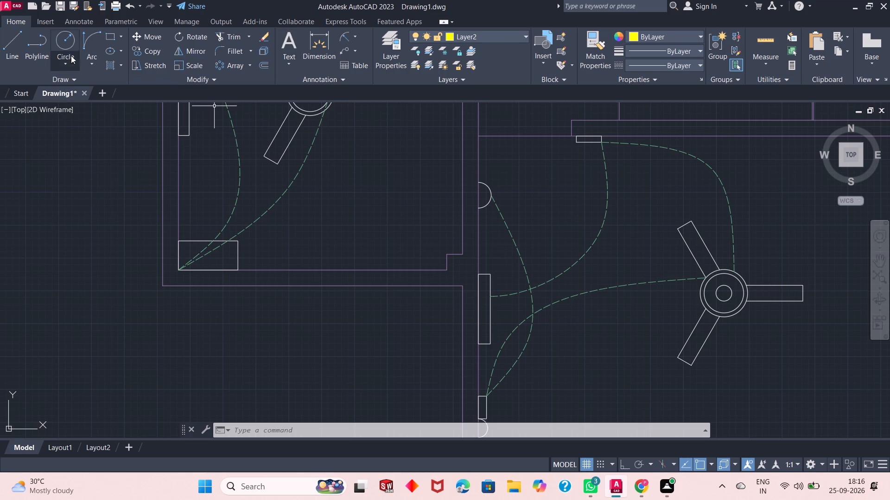
click(9, 46)
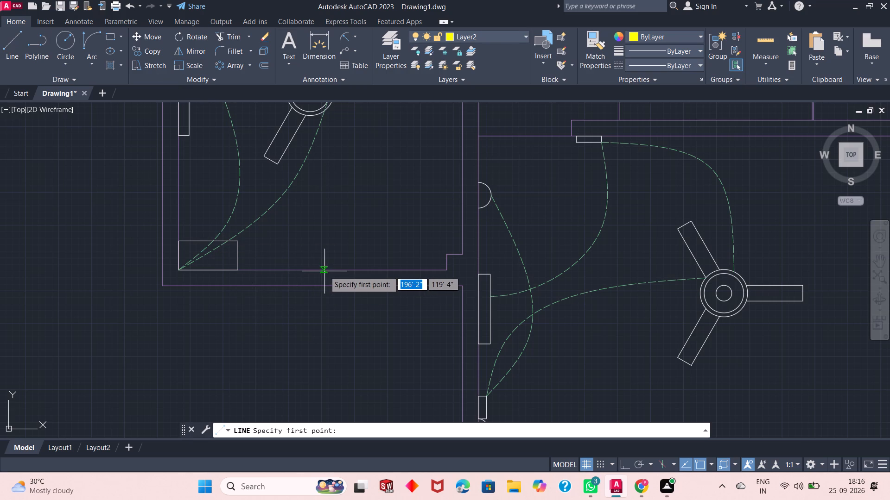
click(313, 269)
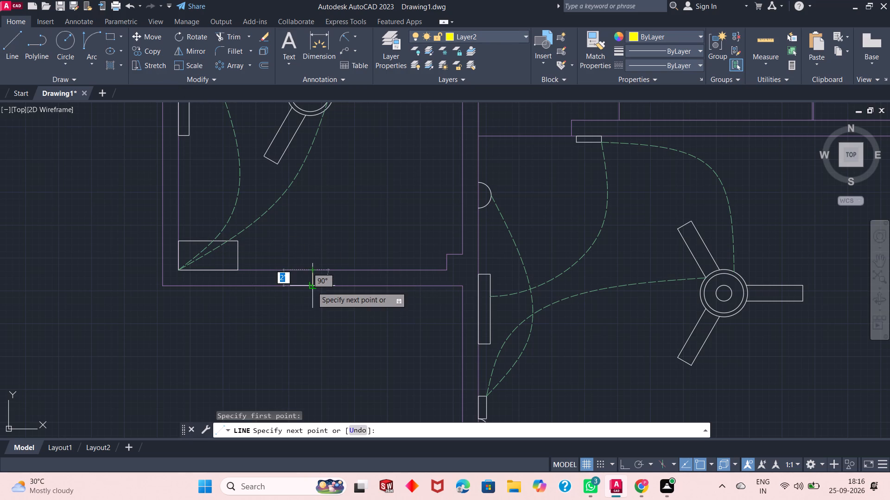
click(311, 287)
key(Escape)
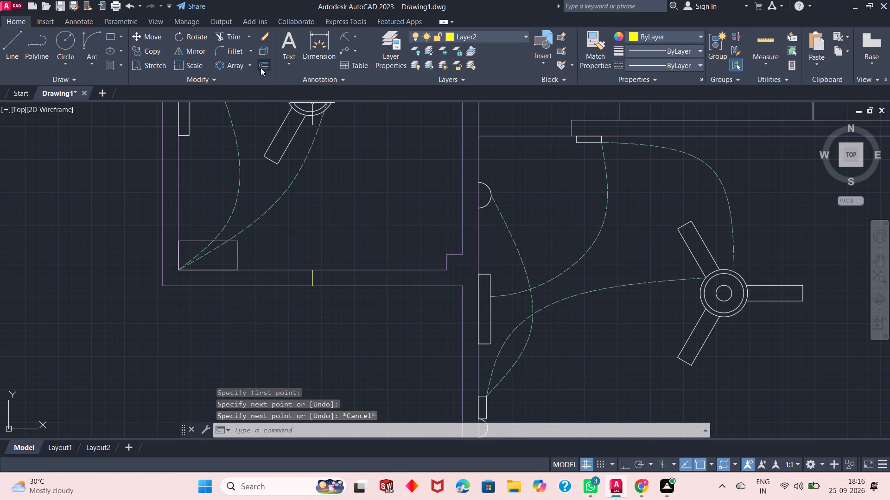
Offset the midpoint line in the west room's southern wall 12' to the east and 12' to the west, using the Through option.
click(261, 68)
click(385, 435)
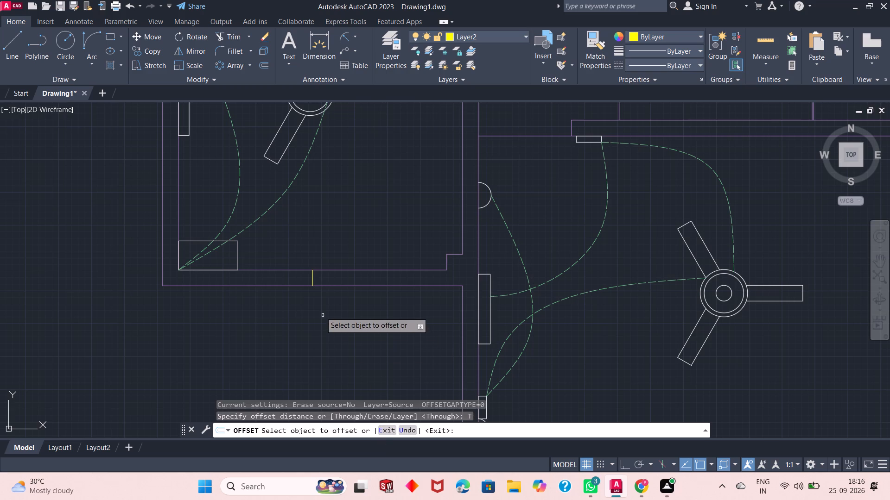
click(311, 280)
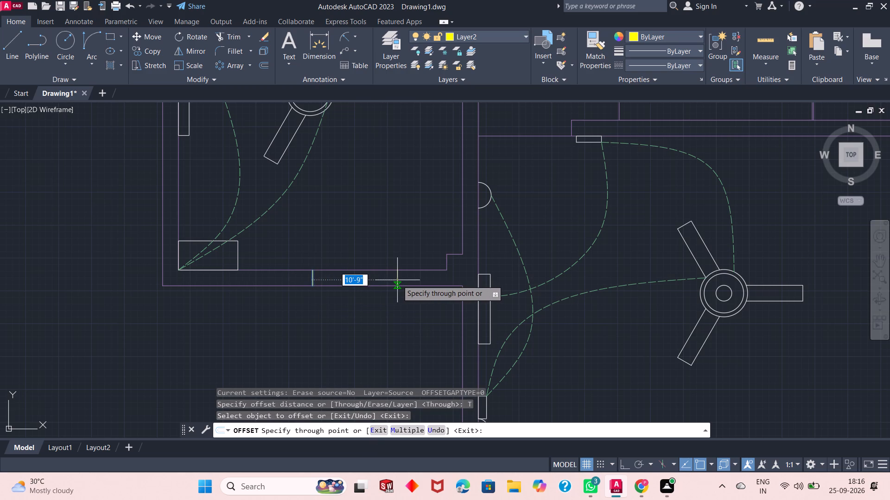
text(12)
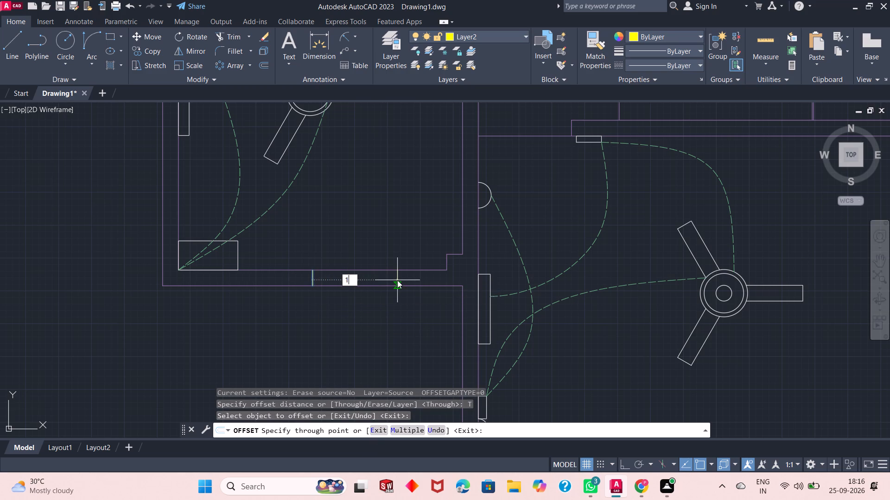
key(apostrophe)
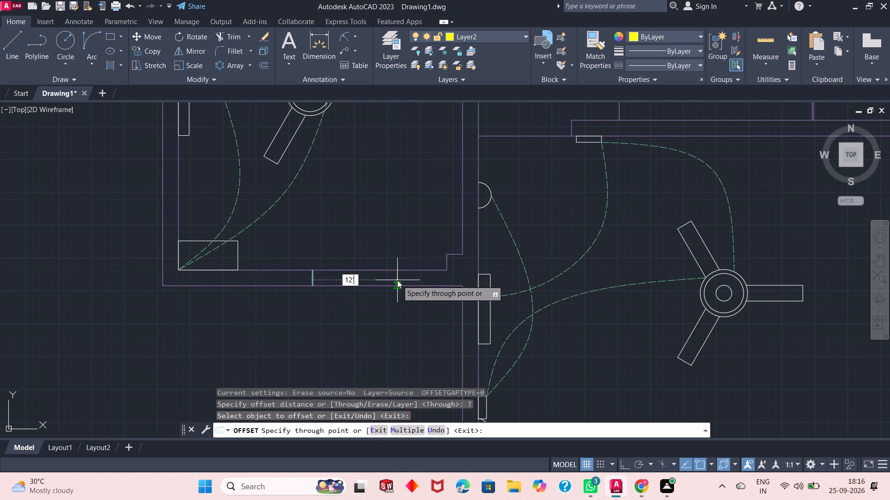
key(Return)
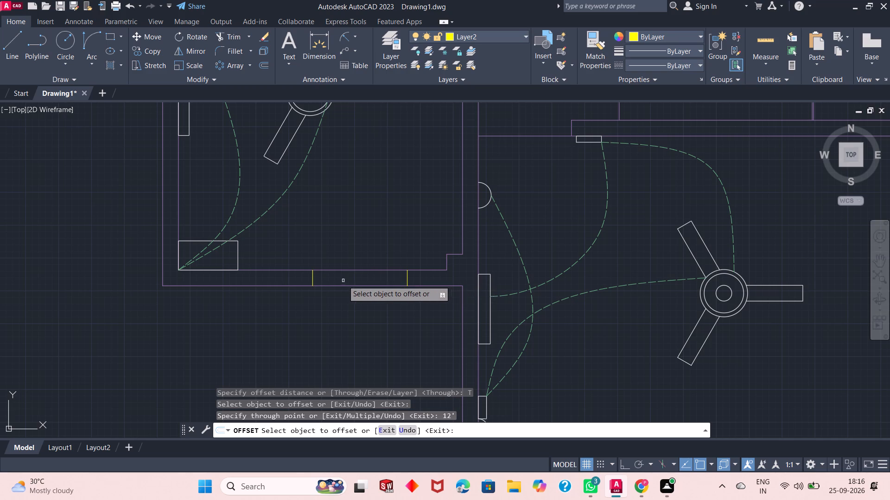
click(312, 280)
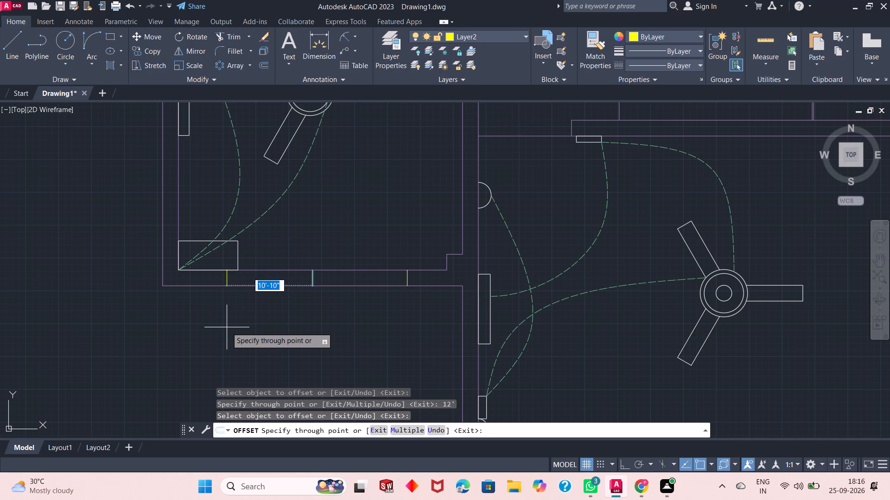
text(12)
key(apostrophe)
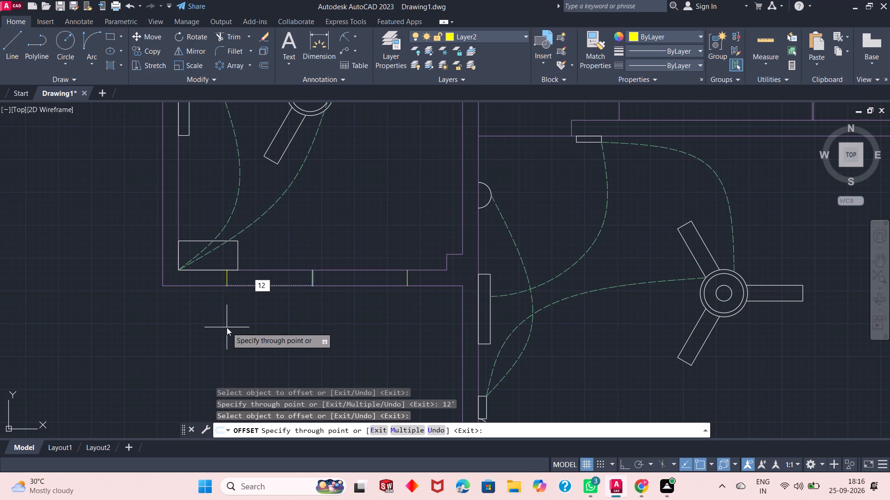
key(Return)
key(Escape)
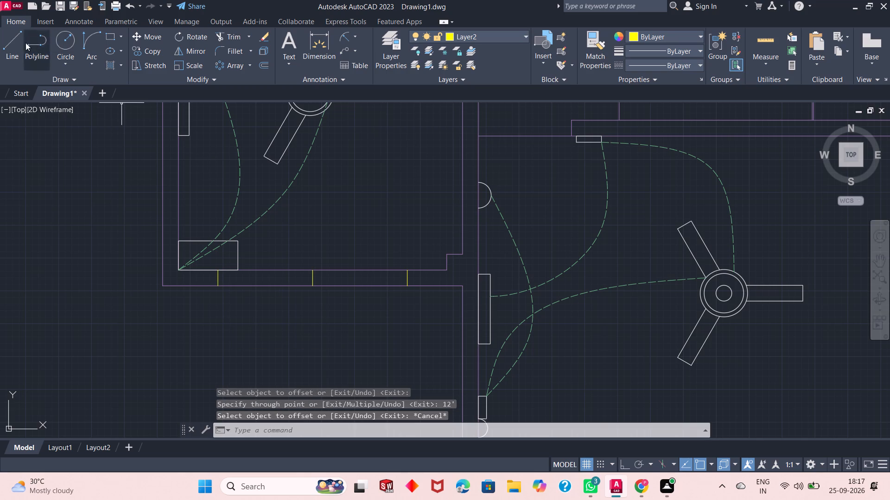
Join the two offset lines with 24' lines along the inner and outer faces of the west room's southern wall.
click(15, 45)
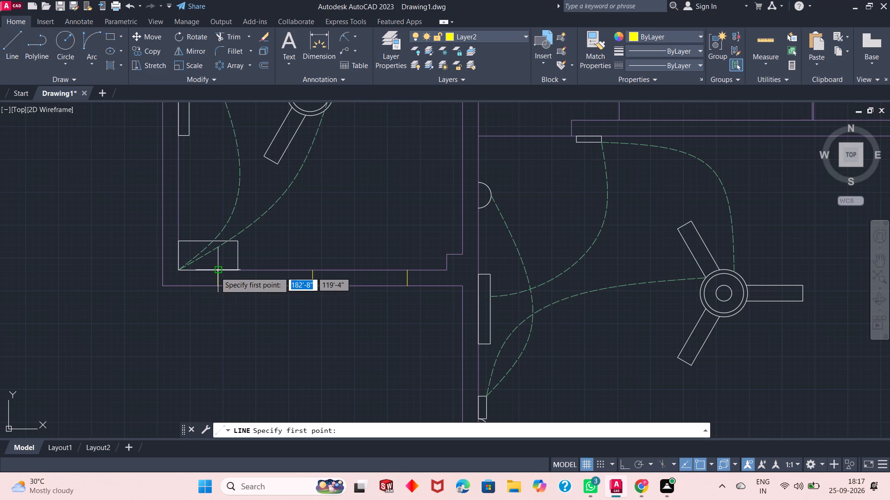
click(215, 272)
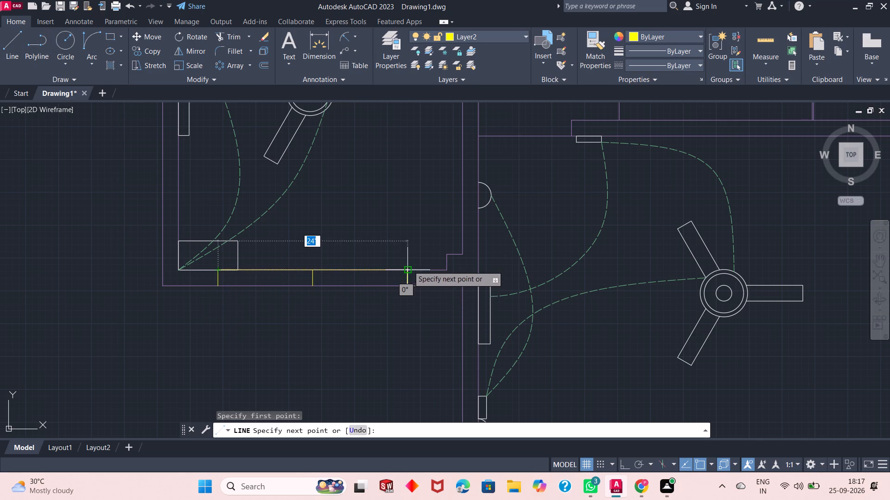
click(406, 271)
key(Escape)
key(space)
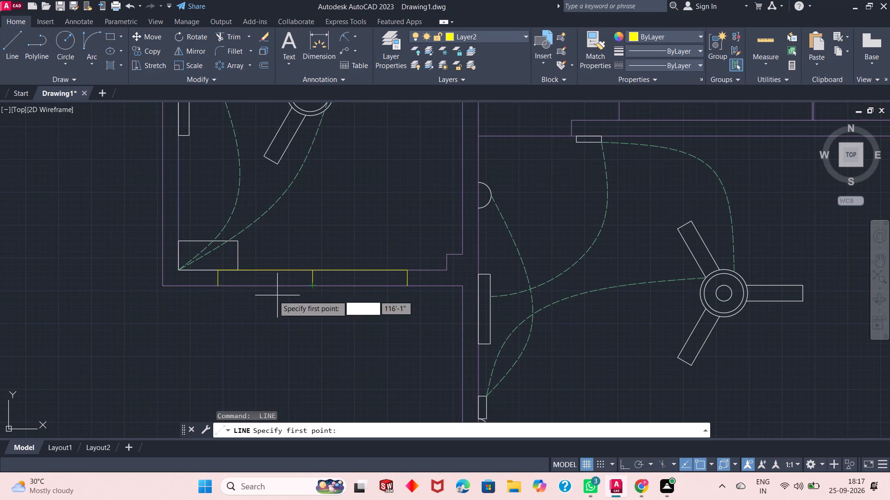
click(217, 285)
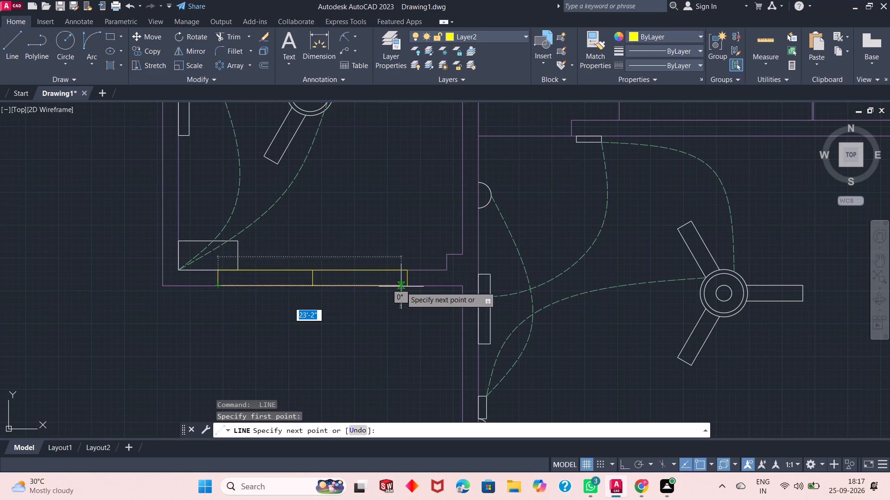
click(406, 288)
key(Escape)
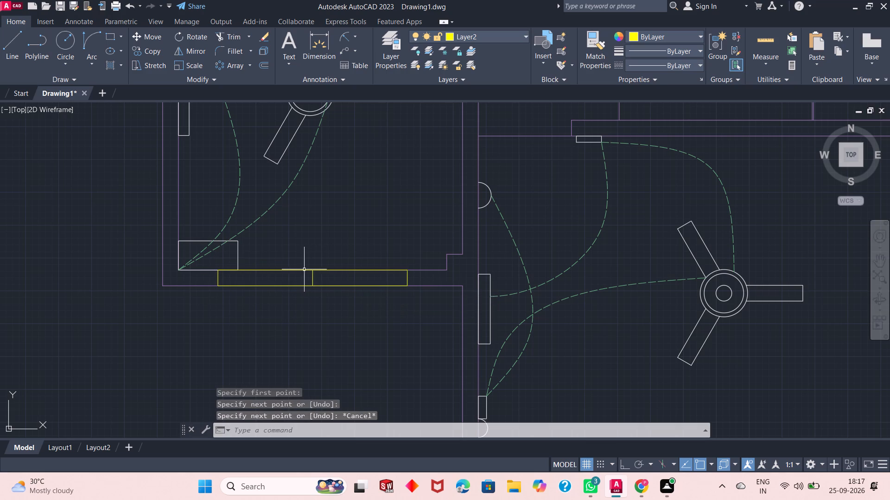
Erase the midpoint line inside the yellow opening outline in the west room's southern wall.
click(312, 278)
right_click(320, 311)
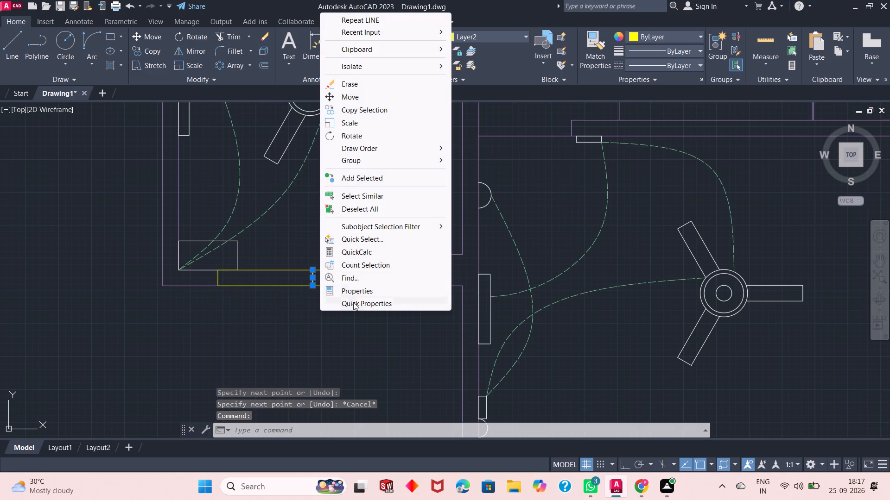
click(371, 81)
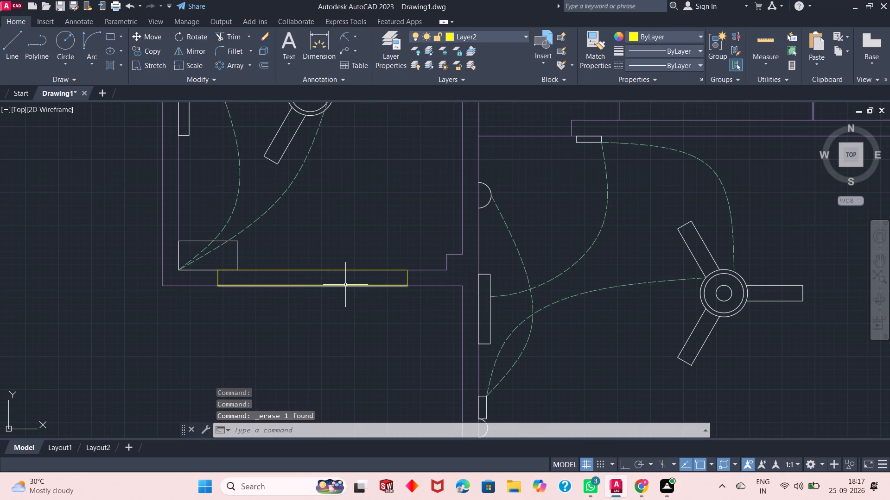
Erase the short Layer3 line crossing the northern exterior wall, in line with the west face of the partition between the two northern rooms.
scroll(345, 284, down, 1)
scroll(344, 284, up, 1)
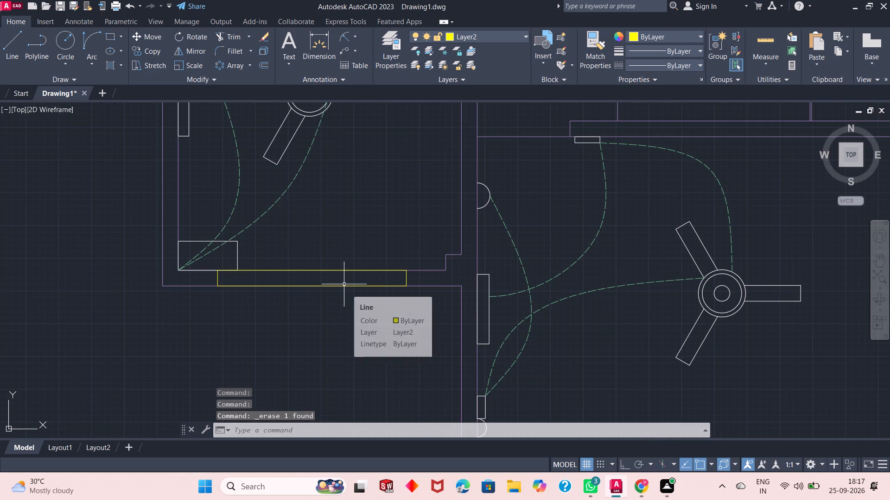
scroll(350, 329, down, 1)
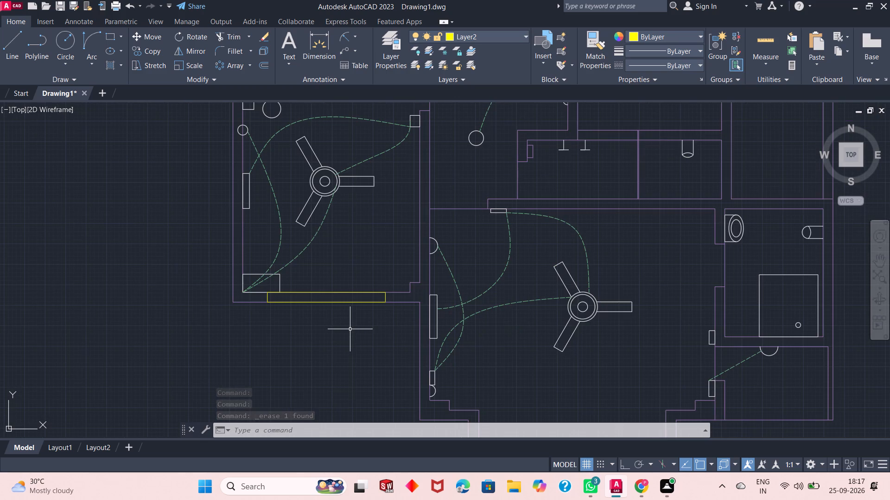
scroll(313, 294, down, 1)
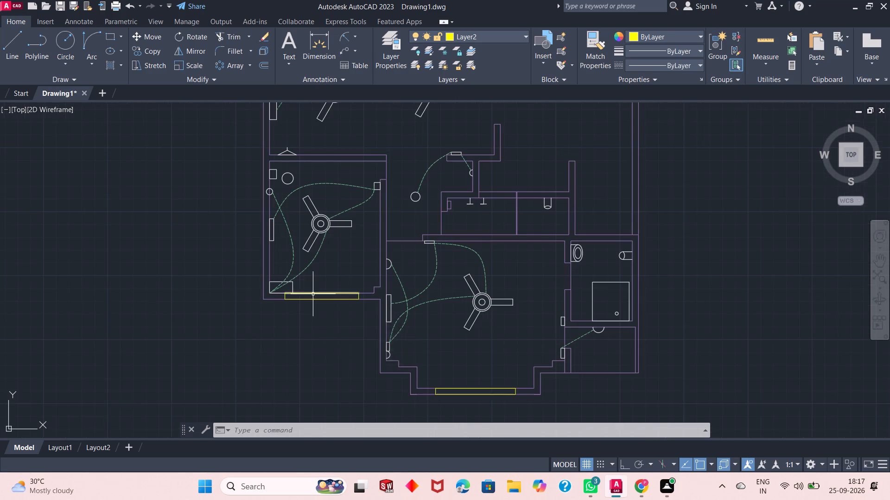
scroll(404, 355, down, 2)
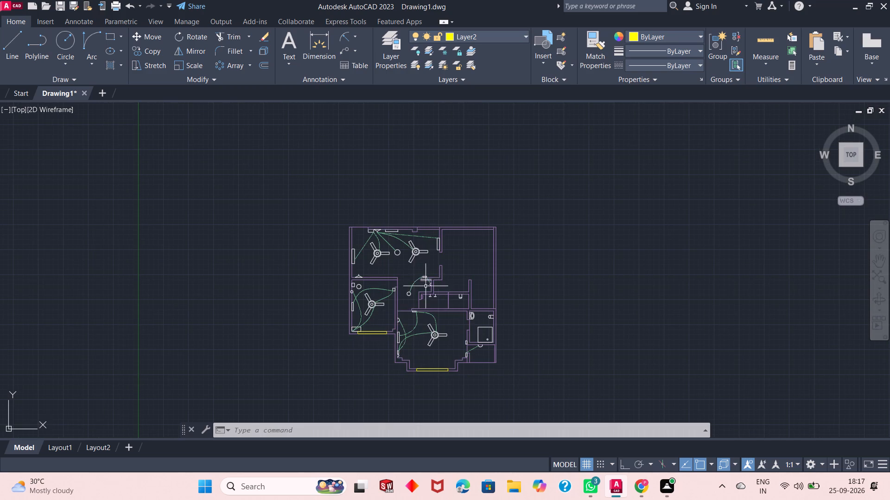
scroll(425, 318, up, 1)
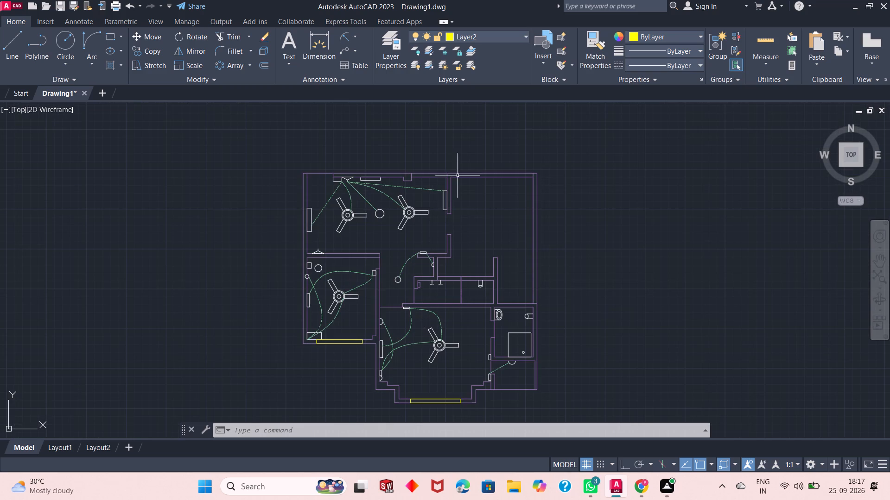
scroll(440, 162, up, 3)
scroll(411, 197, up, 1)
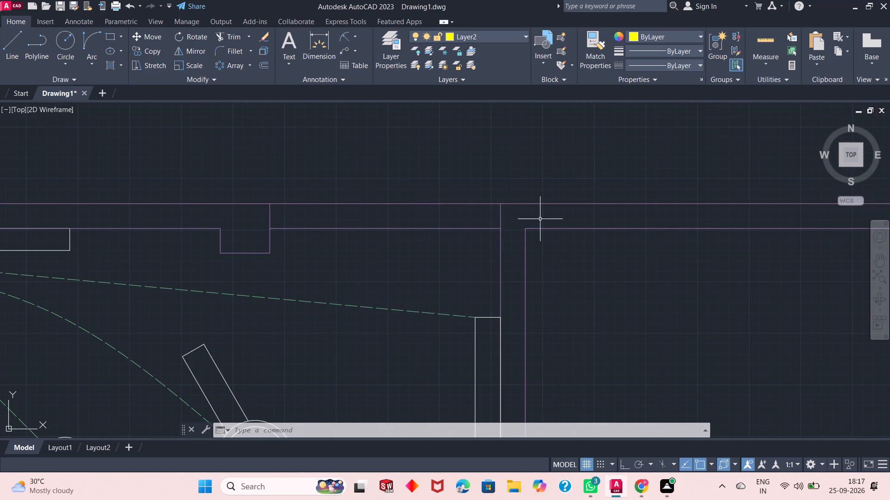
click(500, 217)
right_click(517, 216)
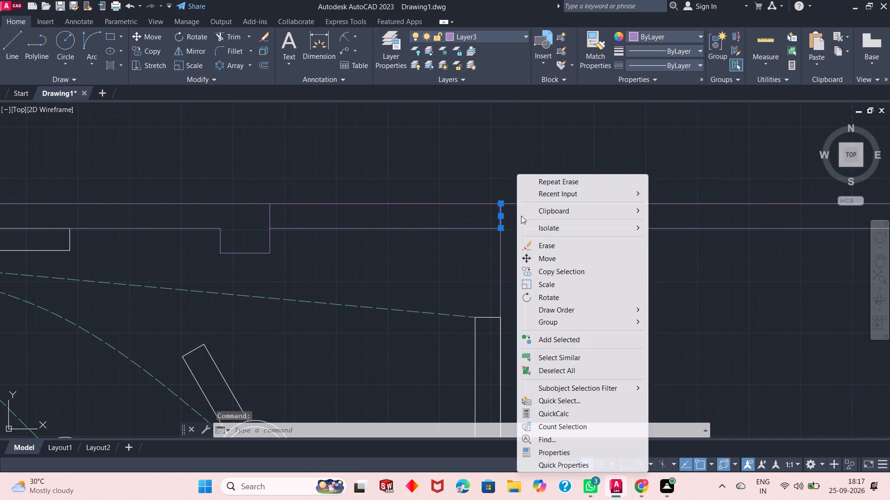
click(544, 243)
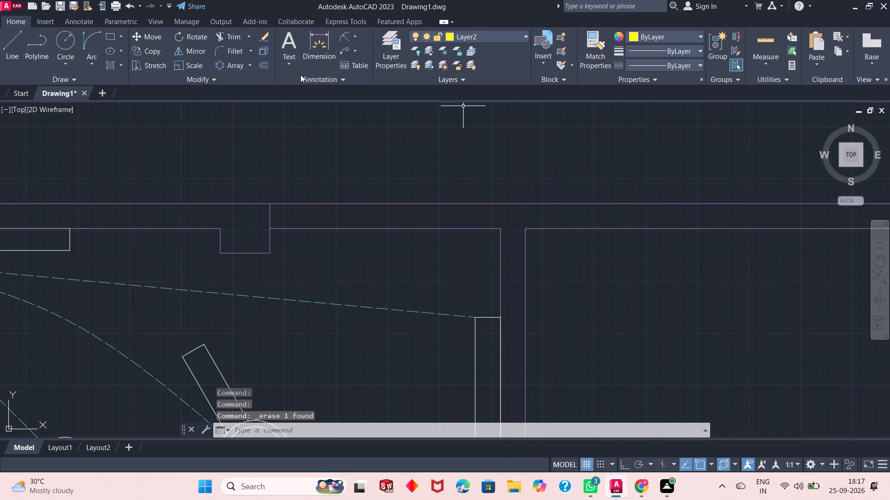
Draw a 2' Layer2 line across the northern wall, in line with the partition's west face, from inner to outer face.
click(17, 41)
click(500, 227)
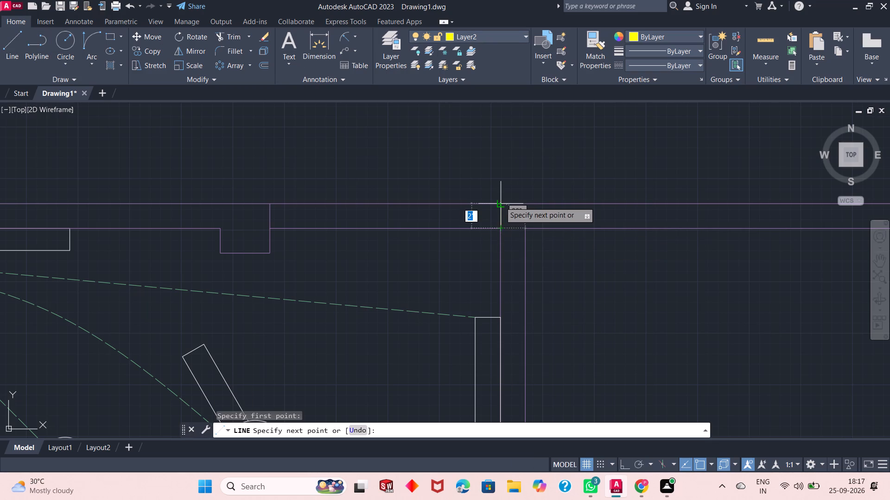
click(500, 202)
key(Escape)
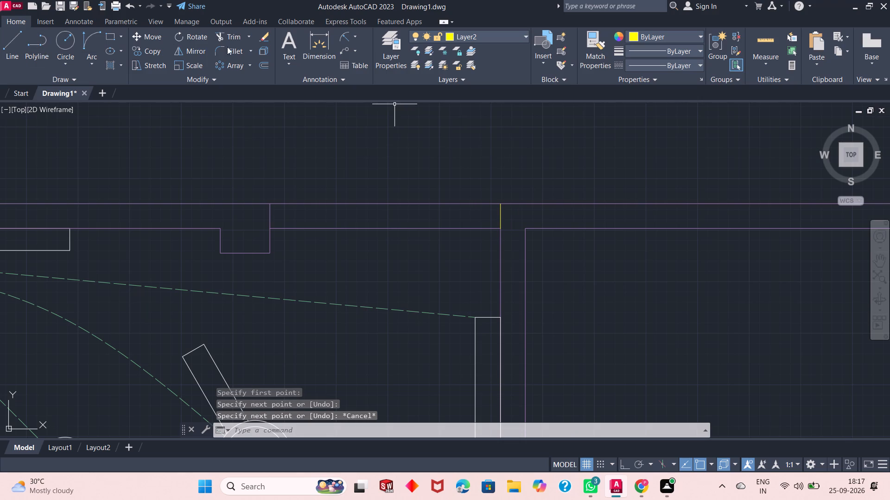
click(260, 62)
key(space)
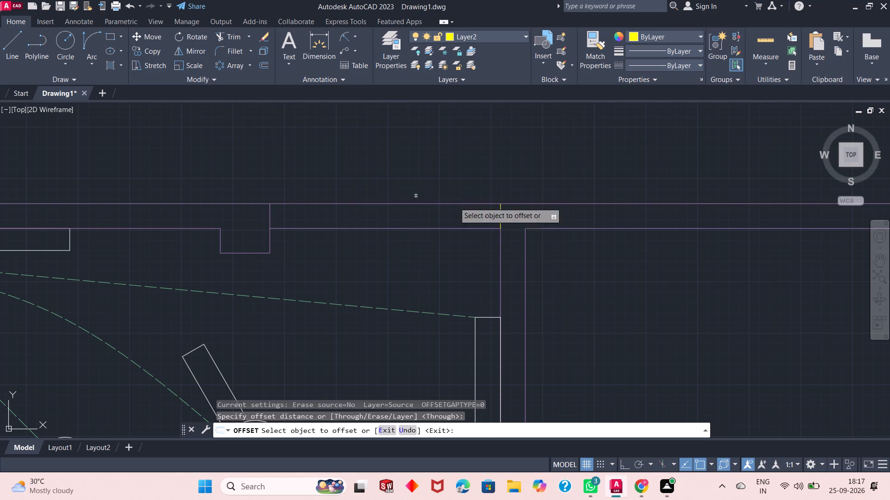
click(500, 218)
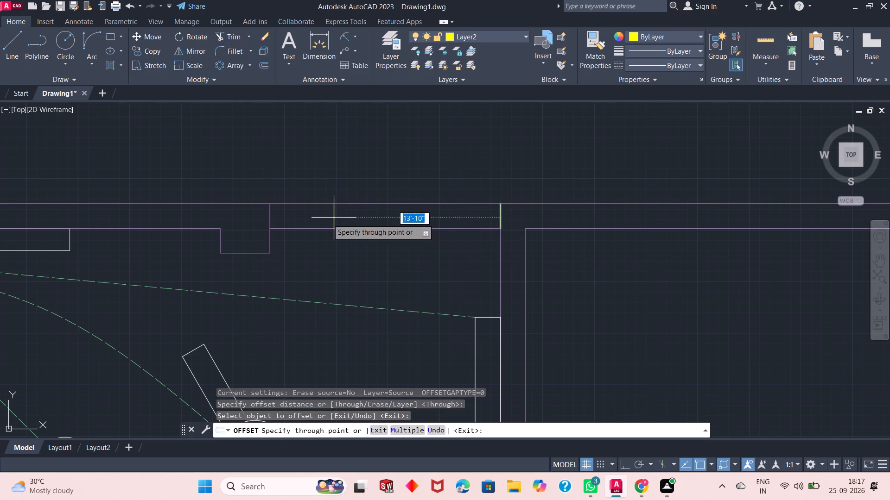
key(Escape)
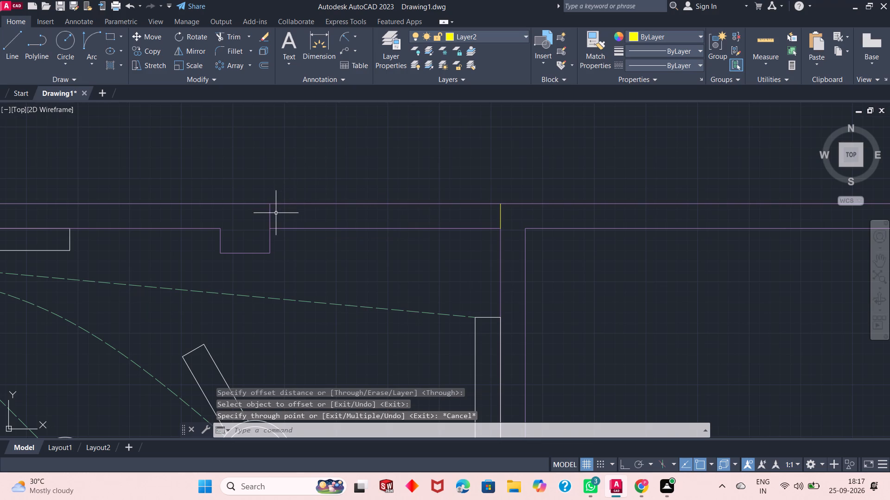
Move the short Layer3 line crossing the northern wall, above the small wall projection's east side, to Layer2.
click(270, 215)
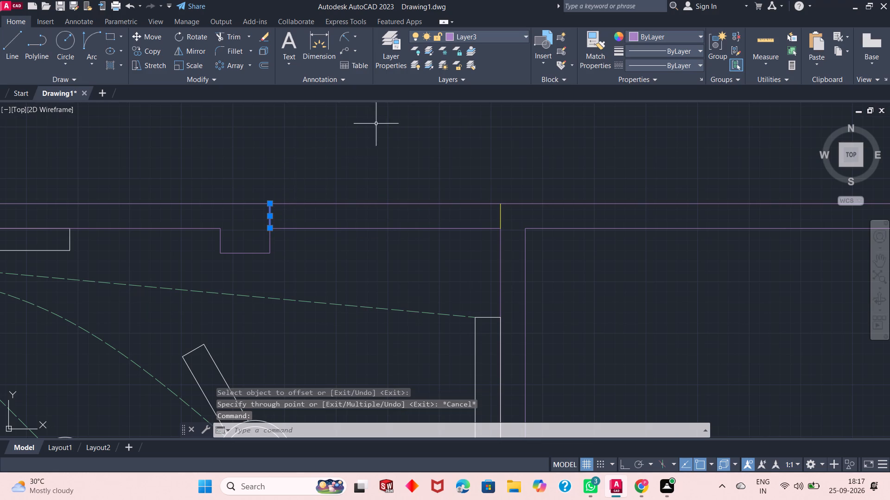
click(472, 37)
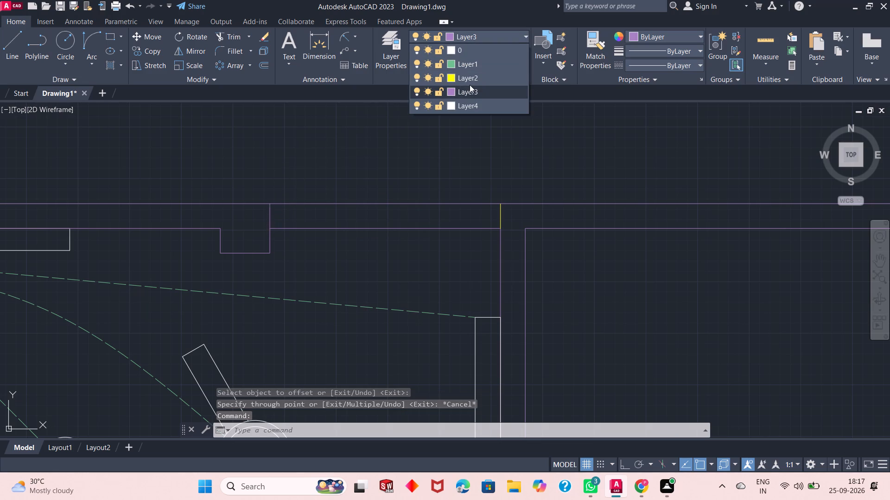
click(467, 81)
key(Escape)
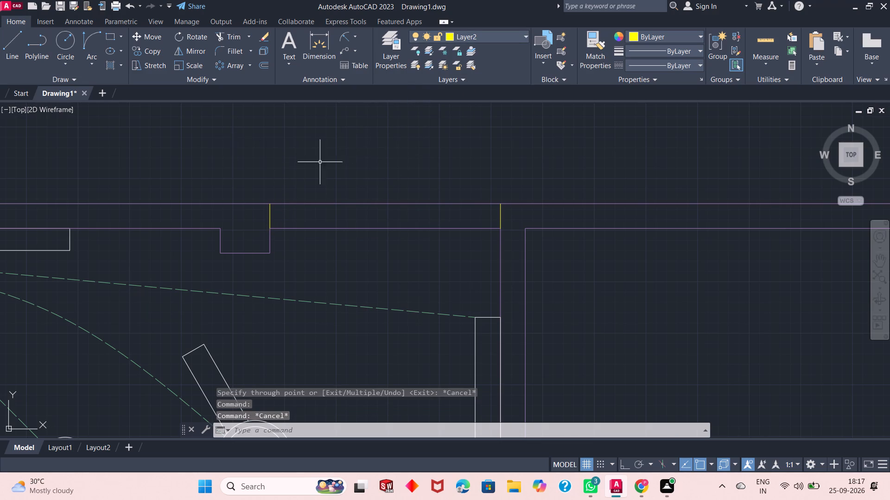
Join the two yellow cross lines with 18'-7" Layer2 lines along the northern wall's outer and inner faces.
click(14, 44)
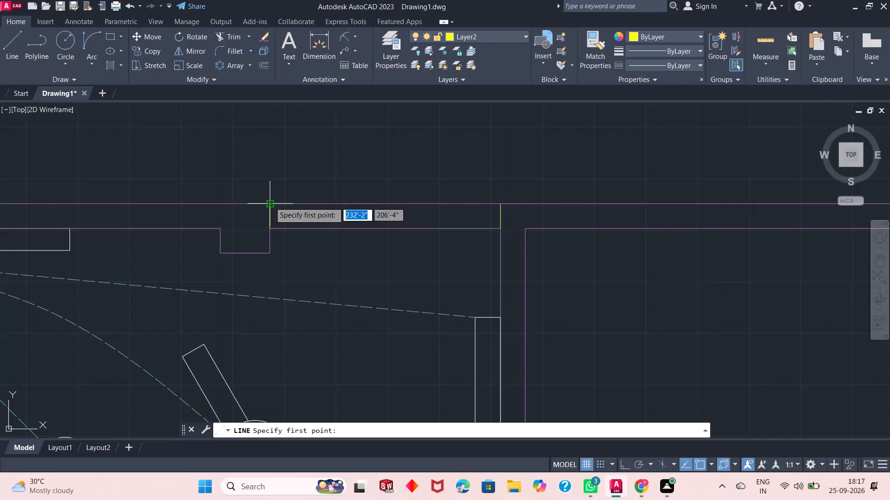
click(270, 202)
click(500, 203)
key(Escape)
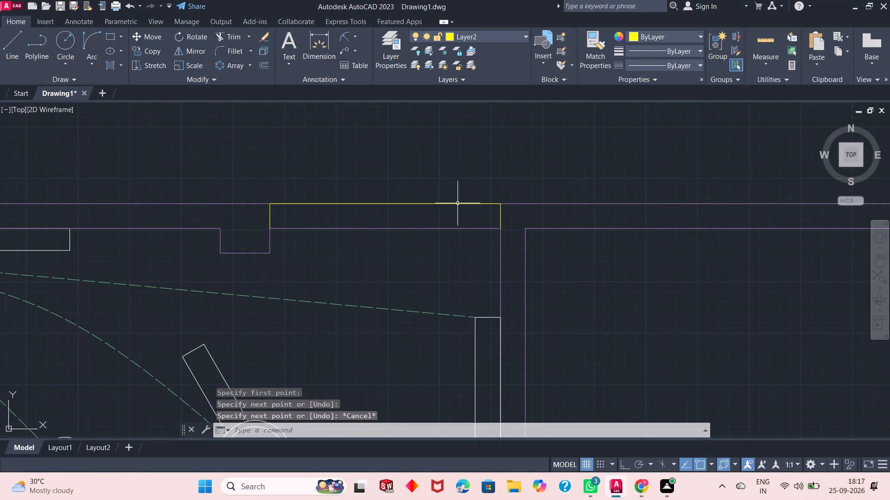
key(space)
click(270, 230)
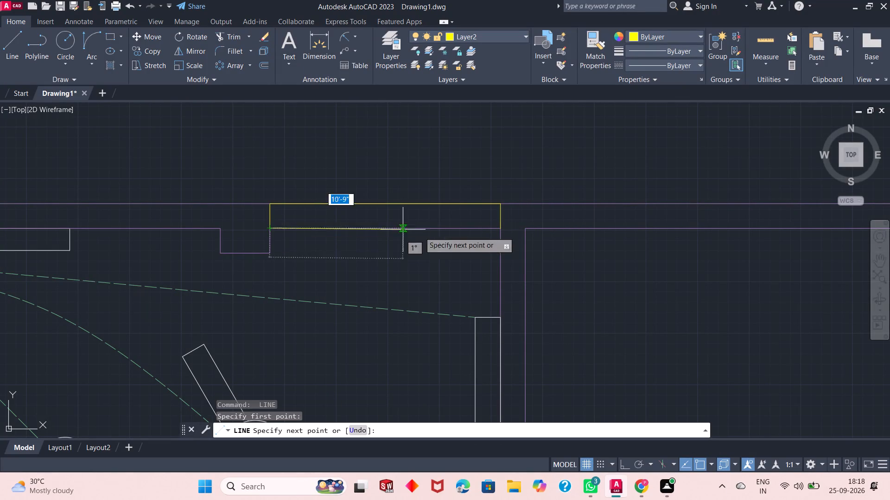
click(500, 229)
key(Escape)
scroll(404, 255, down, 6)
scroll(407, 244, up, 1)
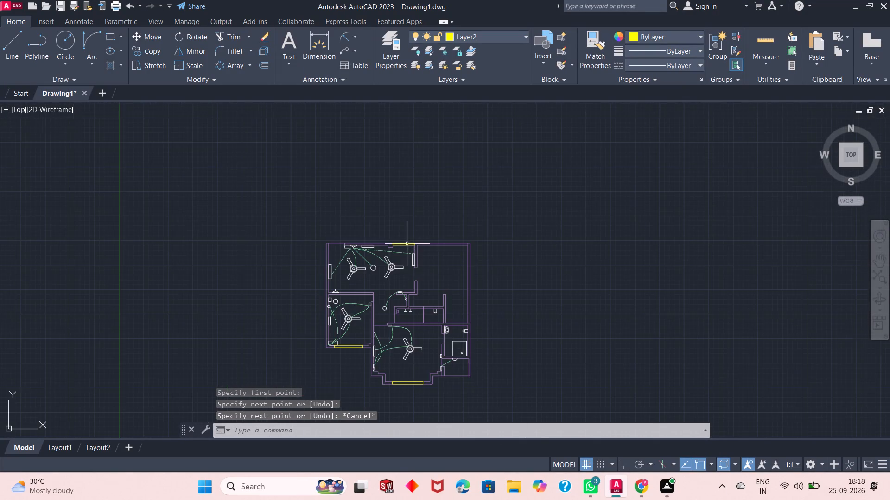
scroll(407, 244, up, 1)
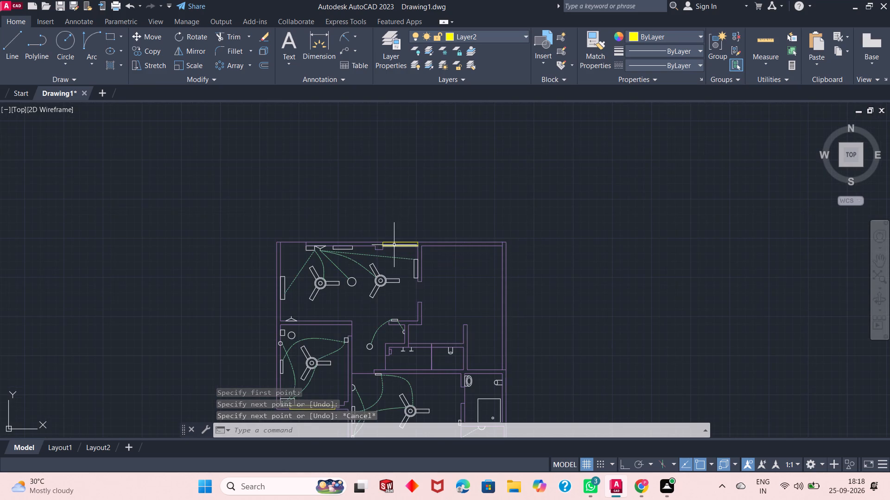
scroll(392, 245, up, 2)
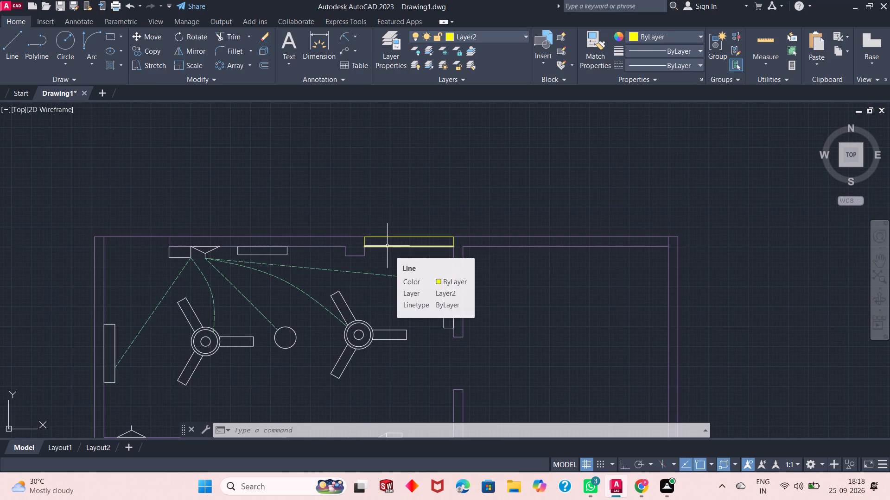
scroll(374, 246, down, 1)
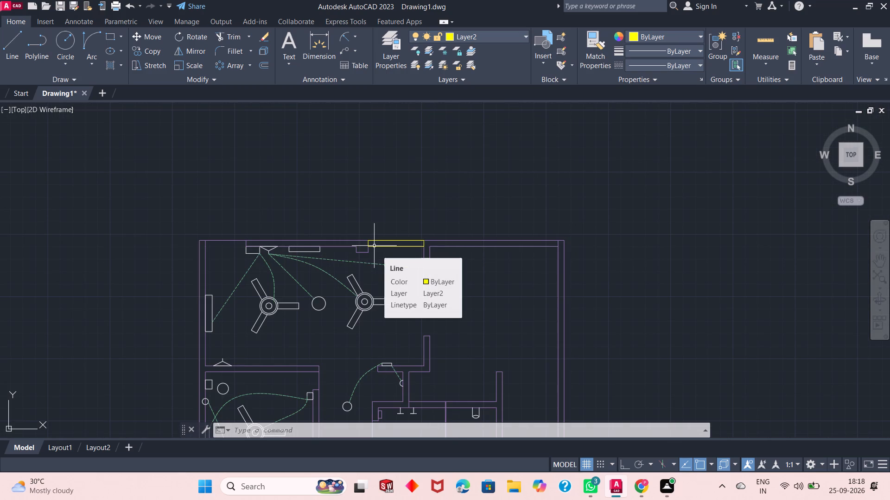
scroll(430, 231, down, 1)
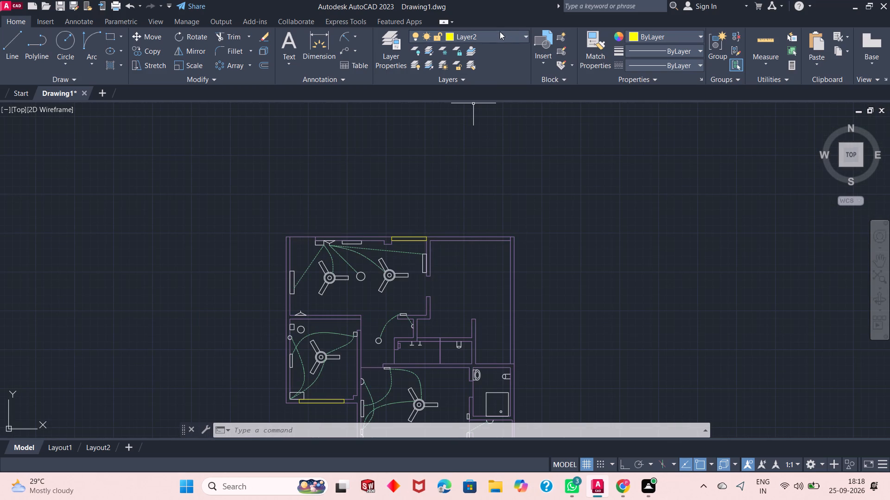
On Layer3 with Ortho on, draw a 7' by 6" door leaf in the west room's northeast doorway, starting 6" south of the wall corner.
click(500, 32)
click(483, 88)
scroll(382, 178, down, 1)
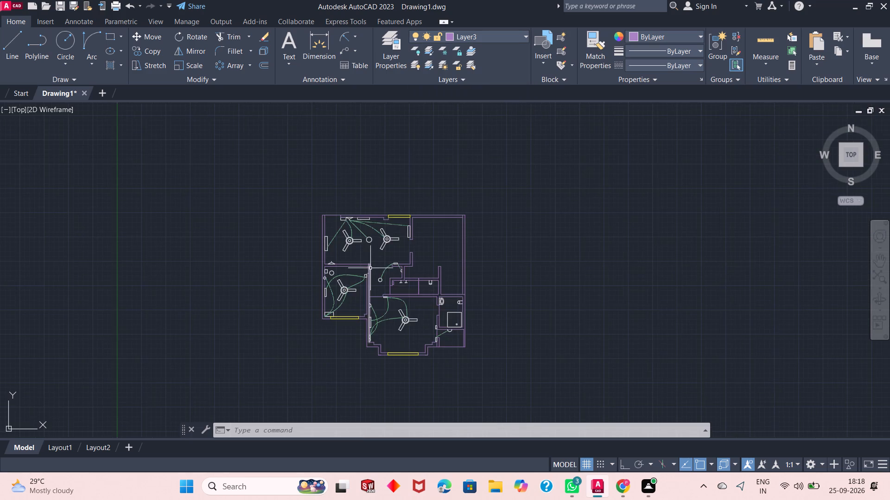
scroll(368, 291, up, 4)
scroll(362, 126, up, 1)
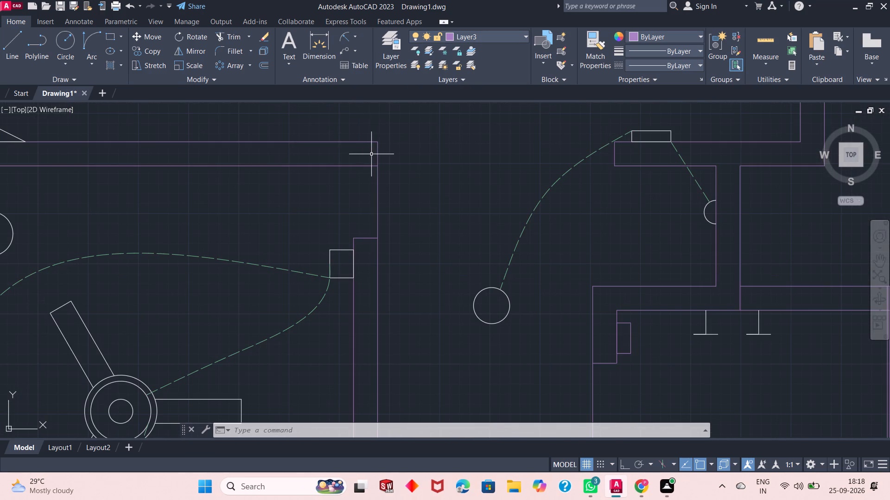
scroll(367, 155, down, 1)
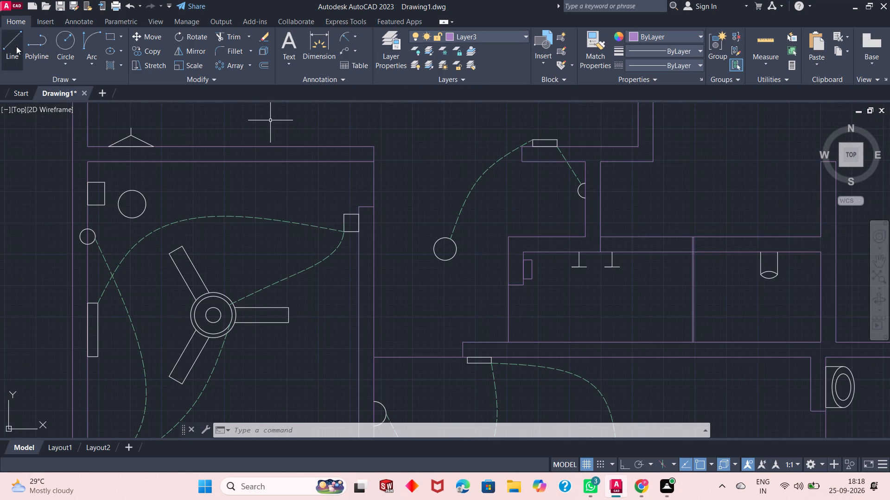
click(16, 46)
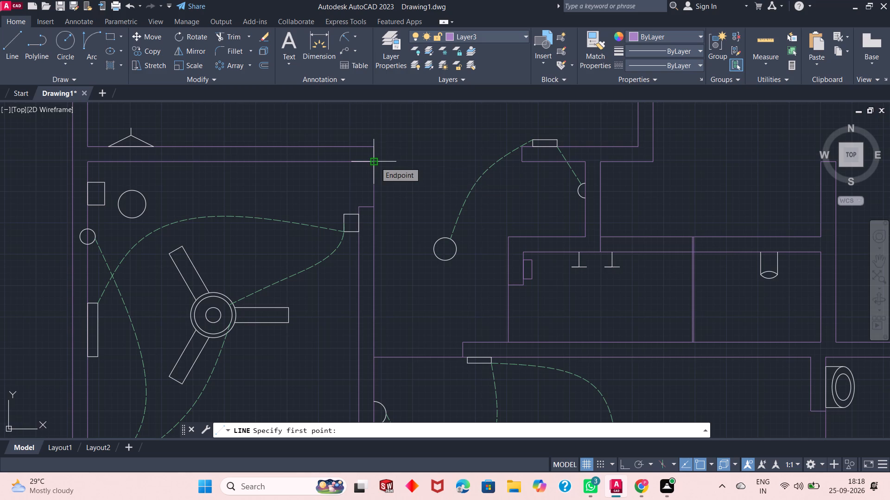
click(375, 162)
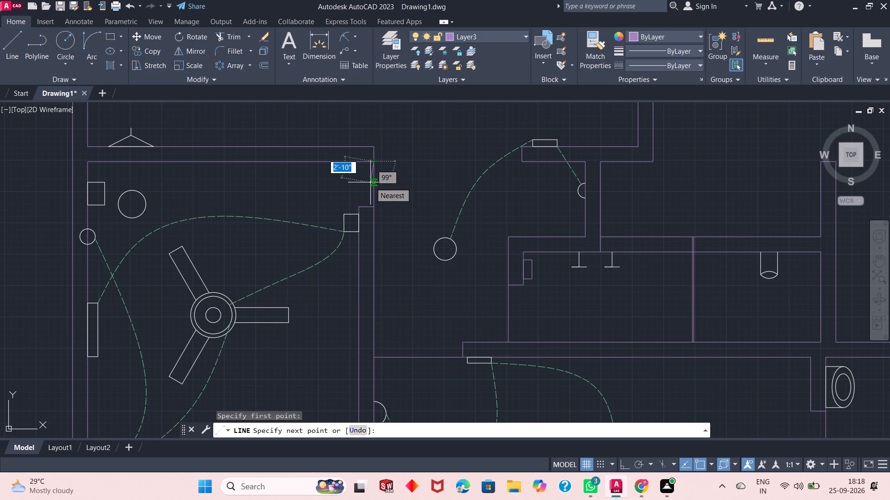
key(F8)
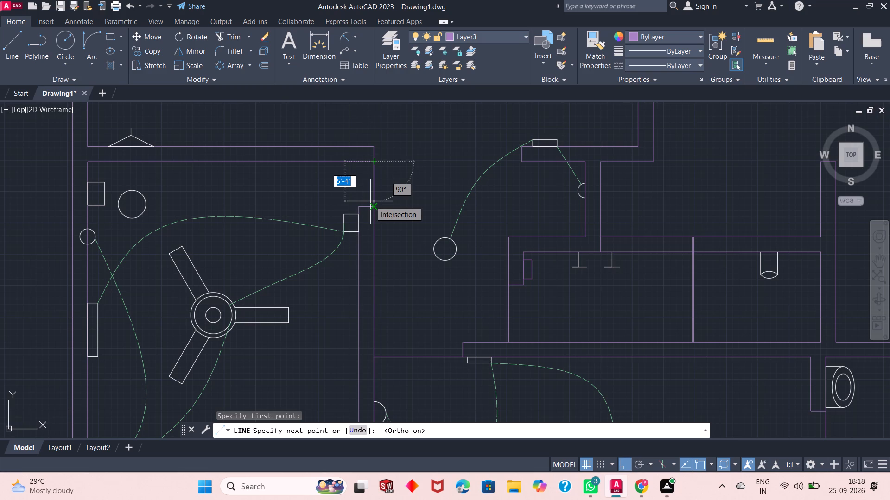
text(6")
key(Return)
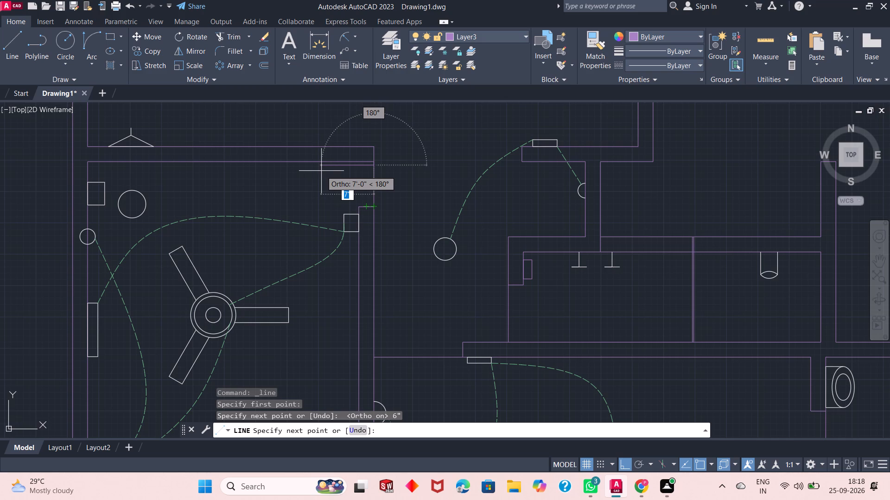
text(7')
key(Return)
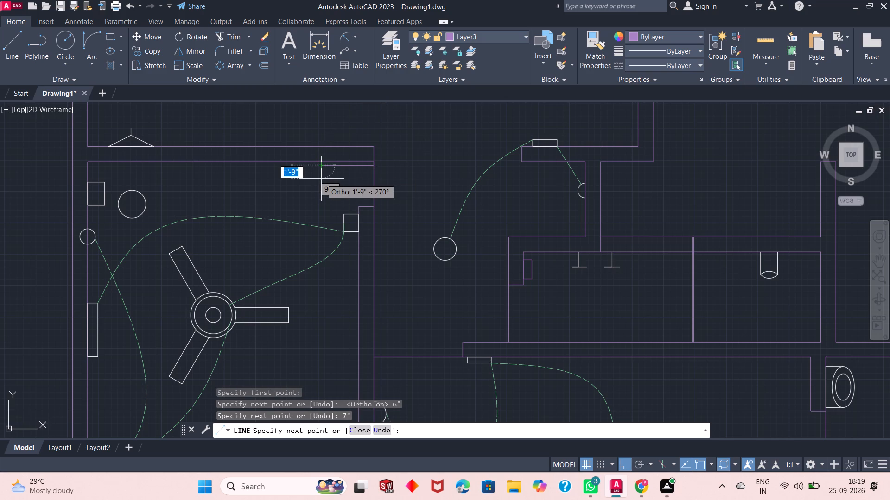
key(6)
key(shift+quotedbl)
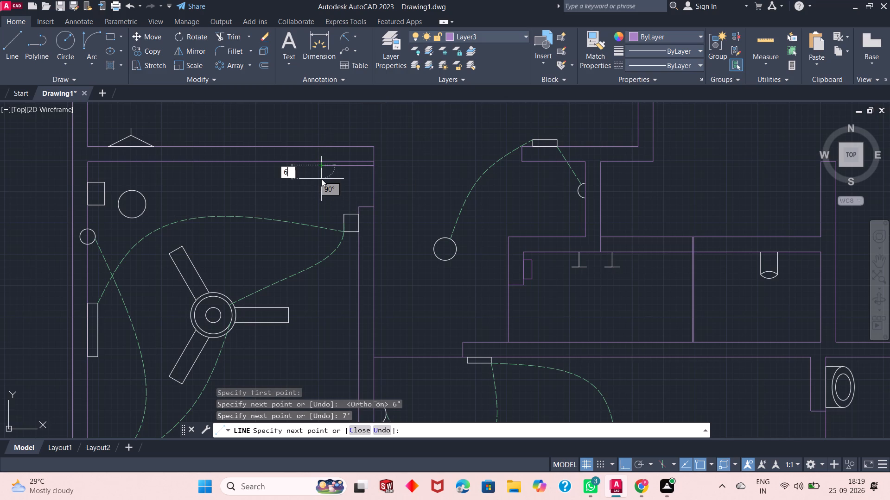
key(Return)
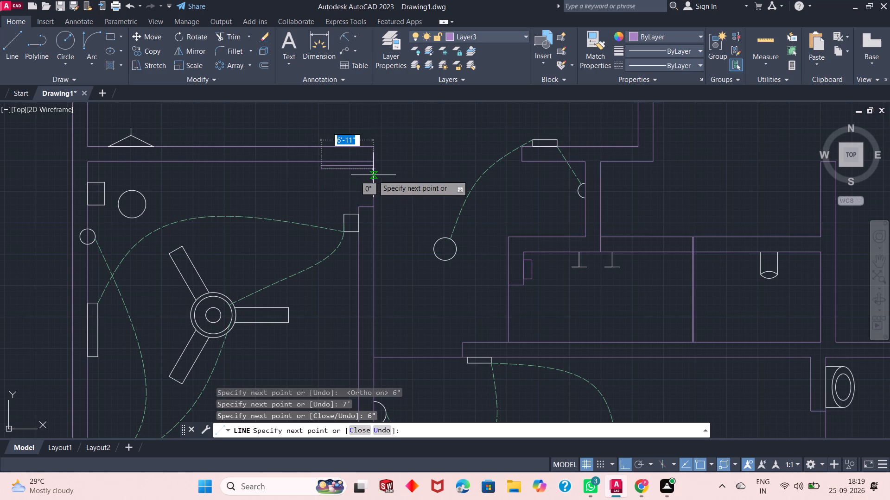
key(7)
key(apostrophe)
key(Return)
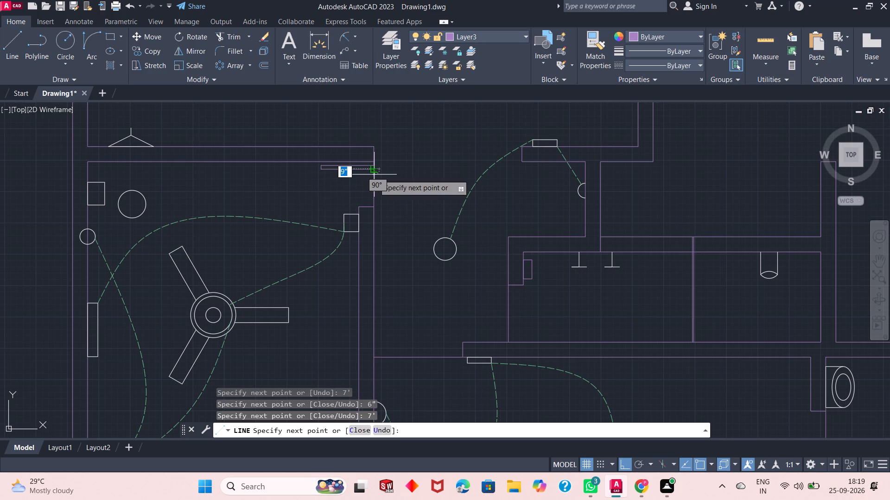
key(Return)
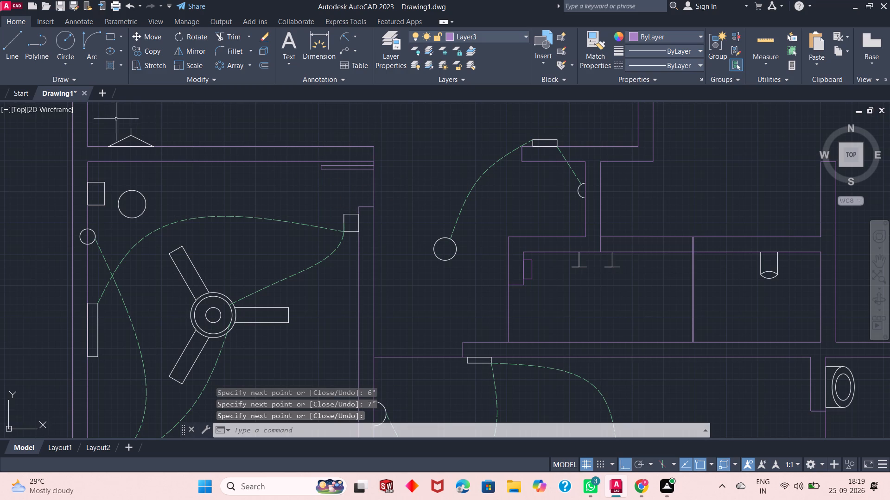
Draw the door swing arc from the leaf's free southern corner to the inner corner of the wall end below.
click(91, 40)
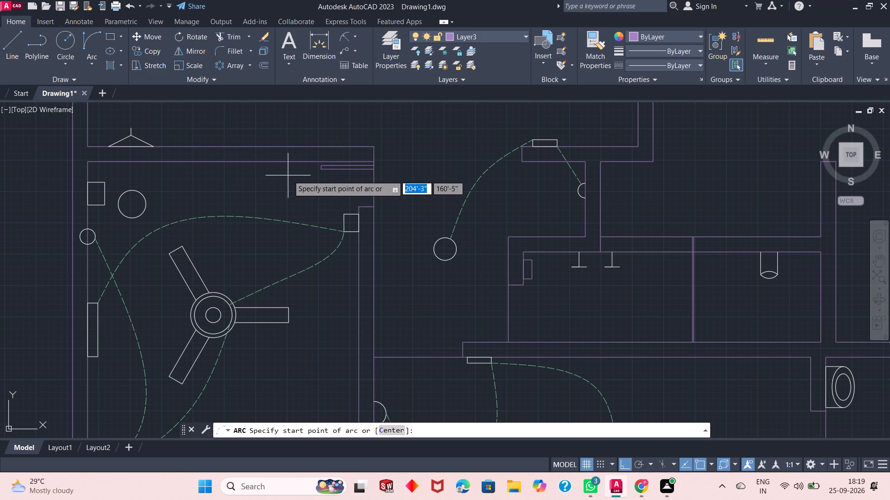
click(321, 169)
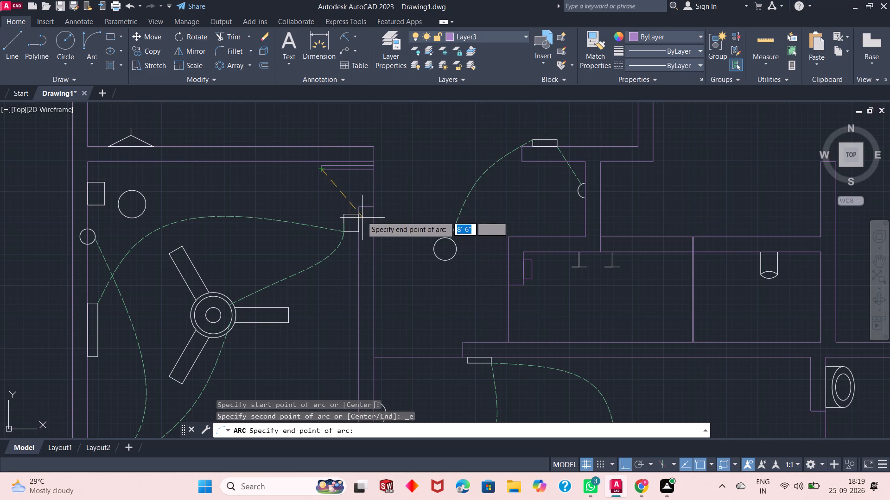
click(359, 206)
click(324, 202)
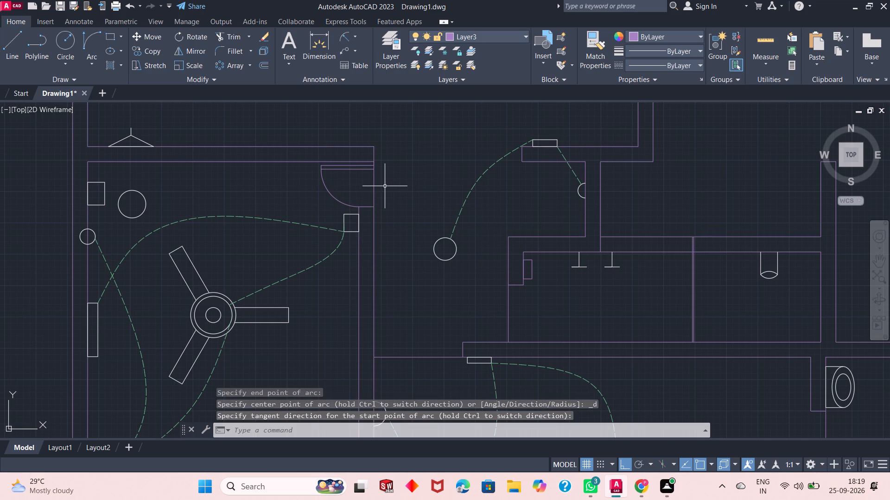
Examine the whole floor plan with the new door and yellow wall openings.
scroll(341, 200, up, 1)
scroll(341, 199, down, 4)
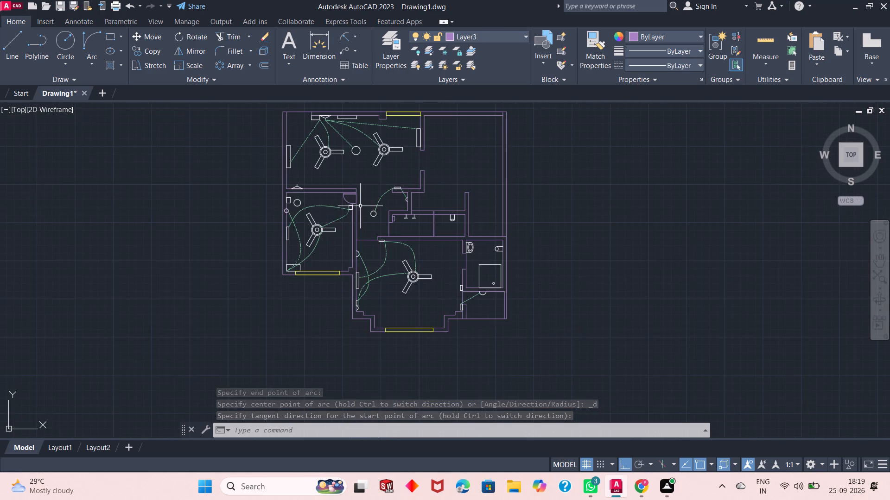
scroll(362, 220, down, 1)
scroll(388, 162, up, 1)
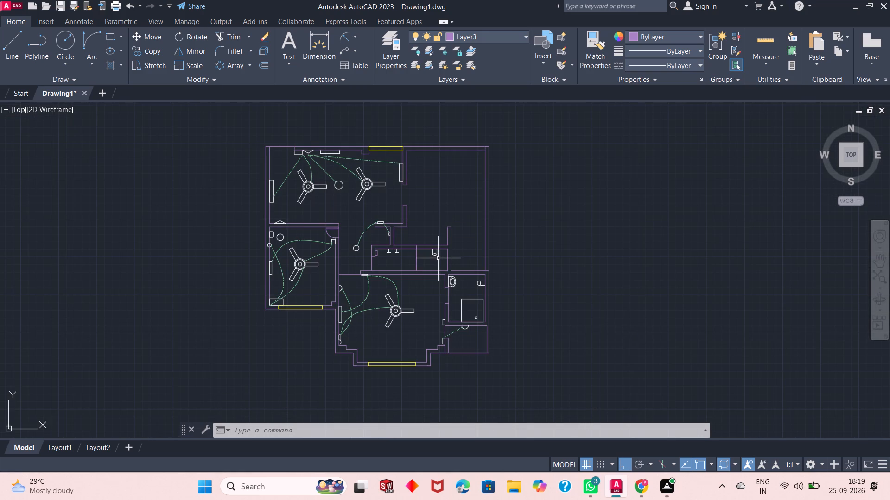
scroll(438, 258, down, 1)
scroll(375, 234, up, 1)
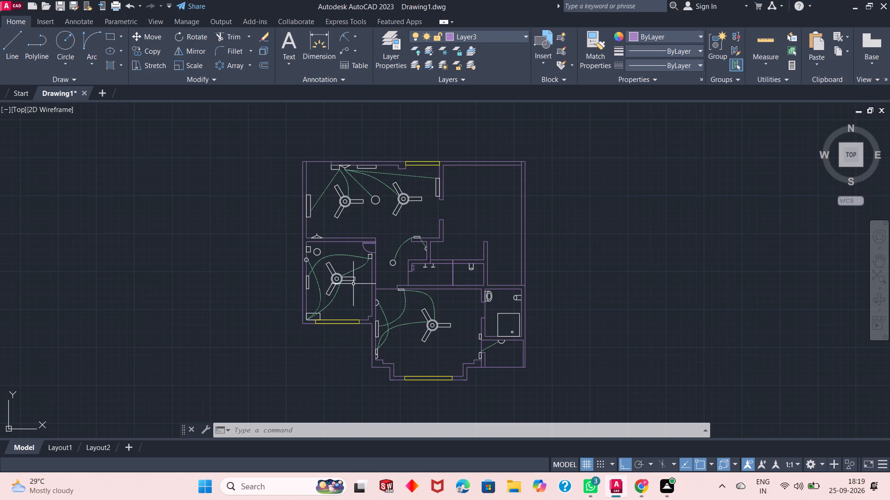
scroll(340, 293, up, 1)
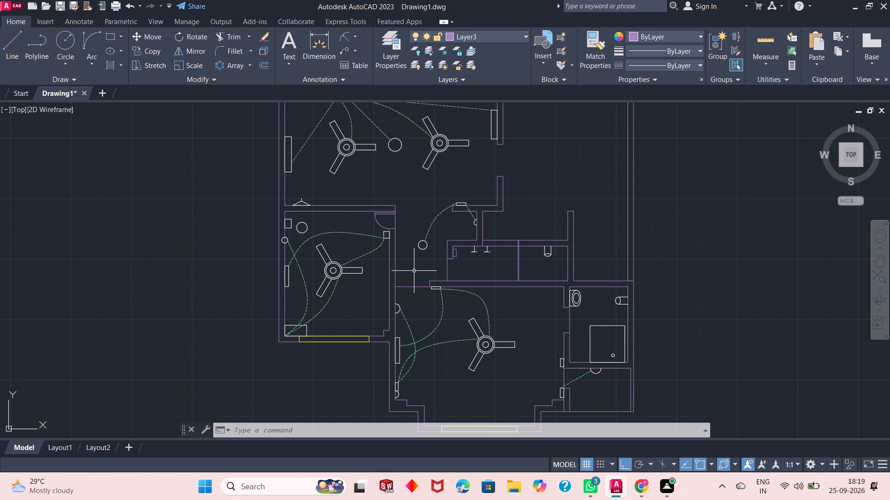
scroll(413, 271, down, 1)
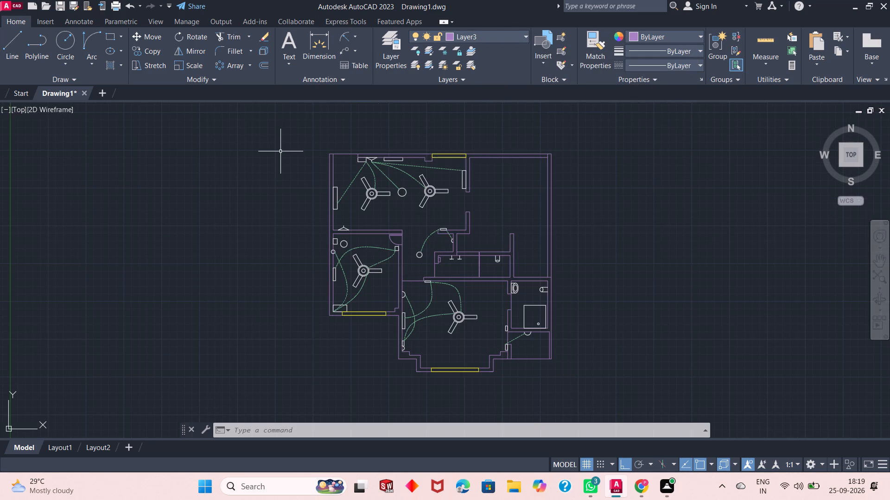
Fill the three yellow-outlined openings in the northern, southern and southwestern exterior walls with a solid black (0,0,0) hatch.
text(h)
key(space)
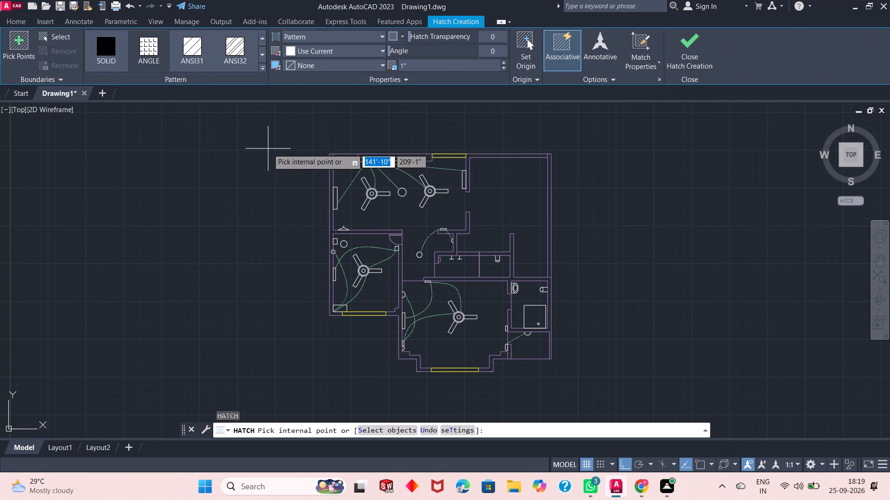
click(115, 50)
click(326, 51)
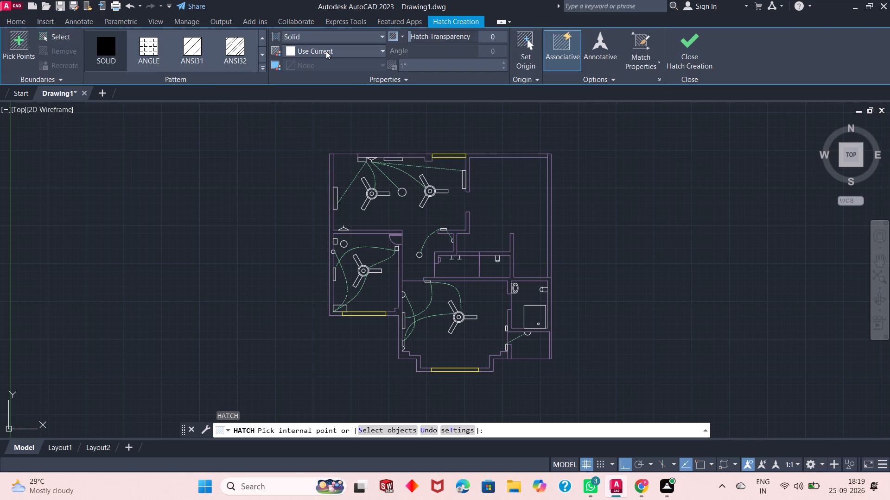
click(291, 103)
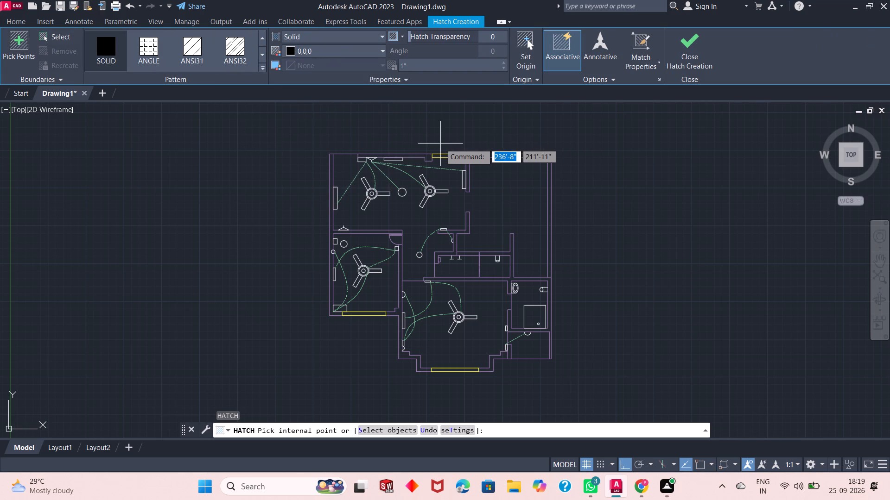
scroll(448, 156, up, 2)
click(448, 156)
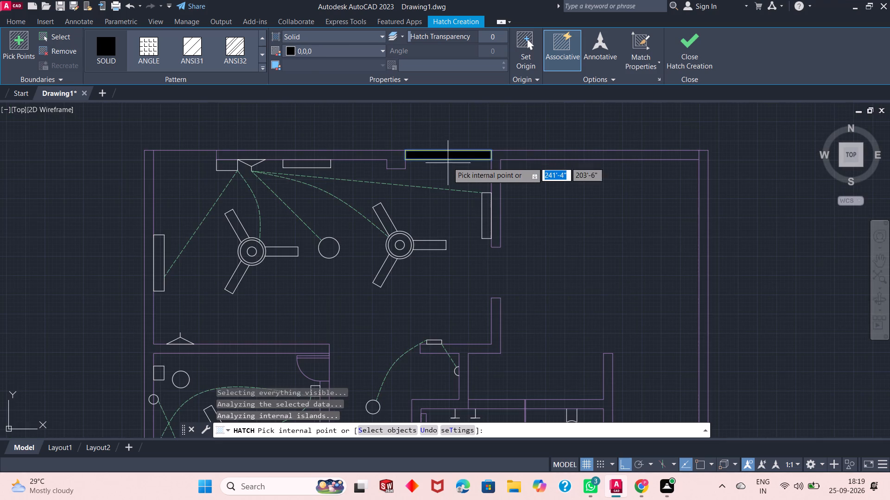
scroll(448, 154, down, 3)
scroll(453, 281, up, 4)
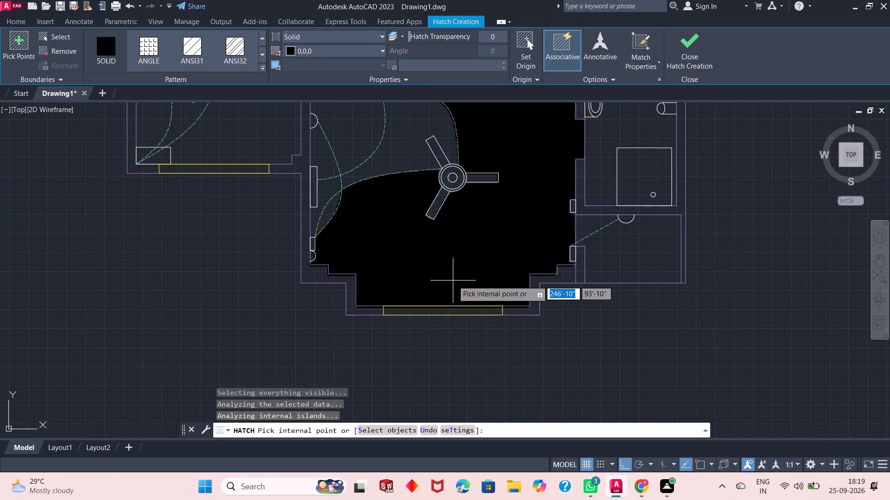
click(456, 311)
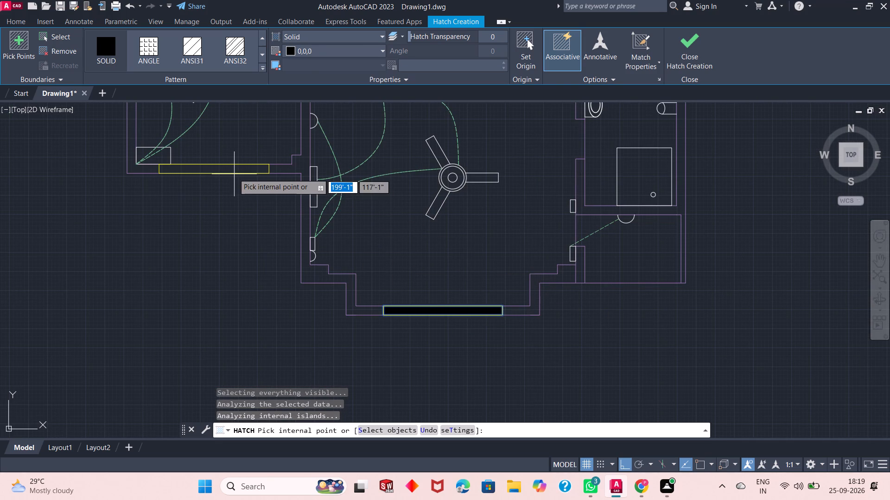
click(234, 170)
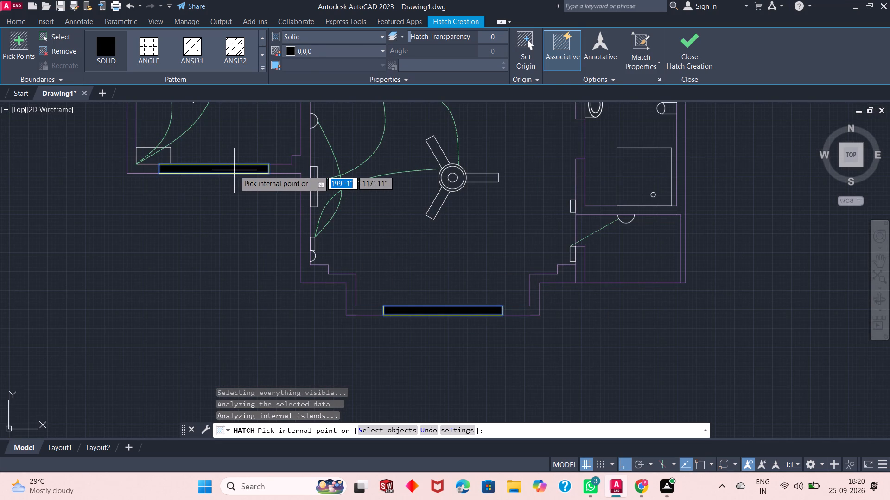
click(688, 61)
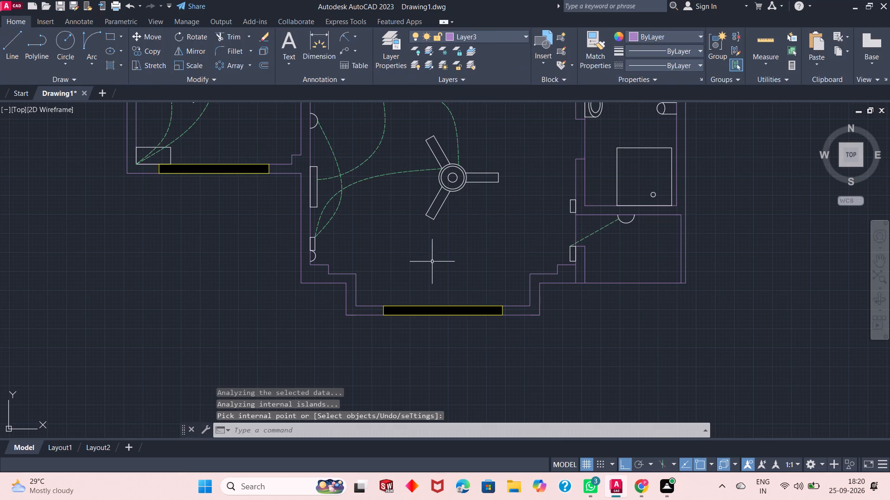
Change Layer2's color to index color 250.
scroll(432, 264, up, 1)
scroll(431, 264, down, 3)
scroll(457, 187, down, 1)
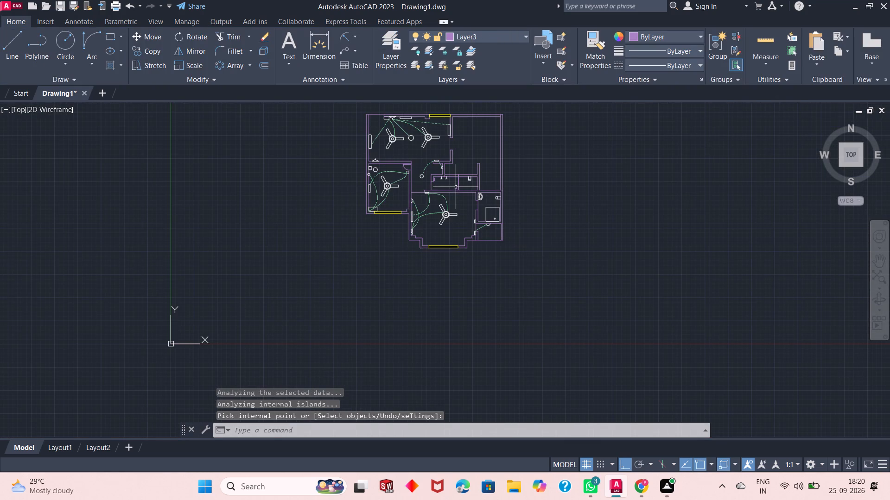
scroll(449, 113, up, 1)
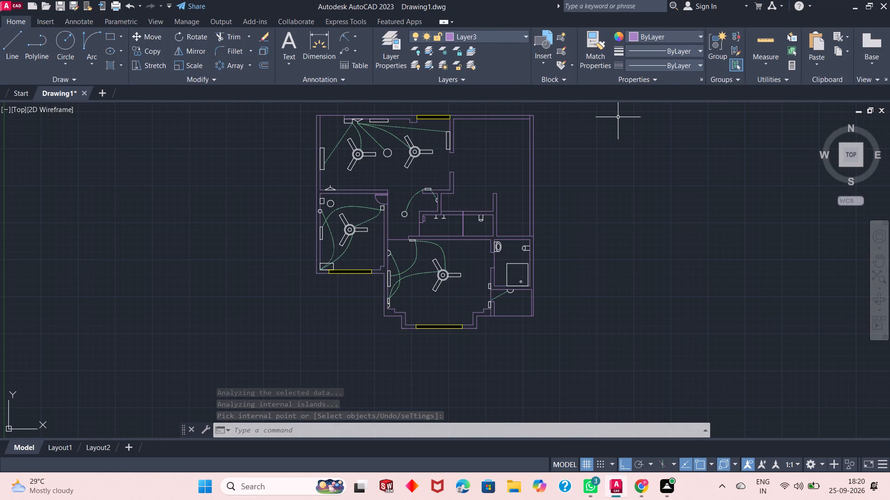
click(488, 35)
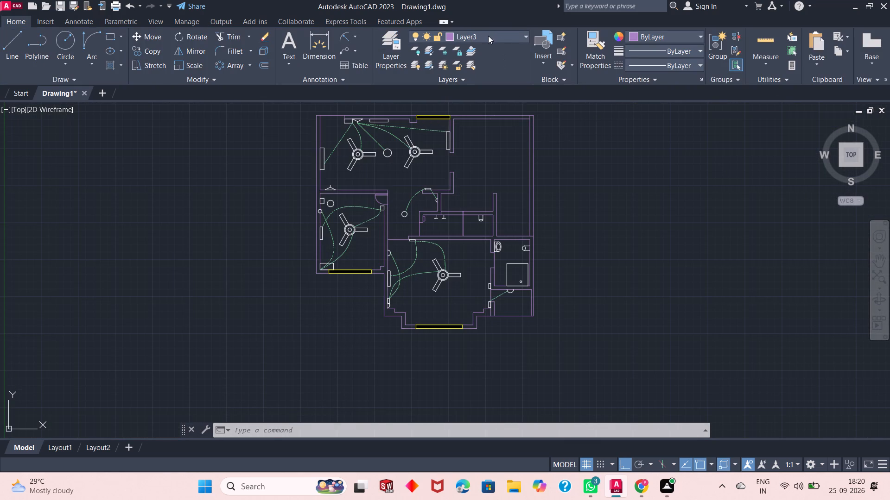
click(451, 75)
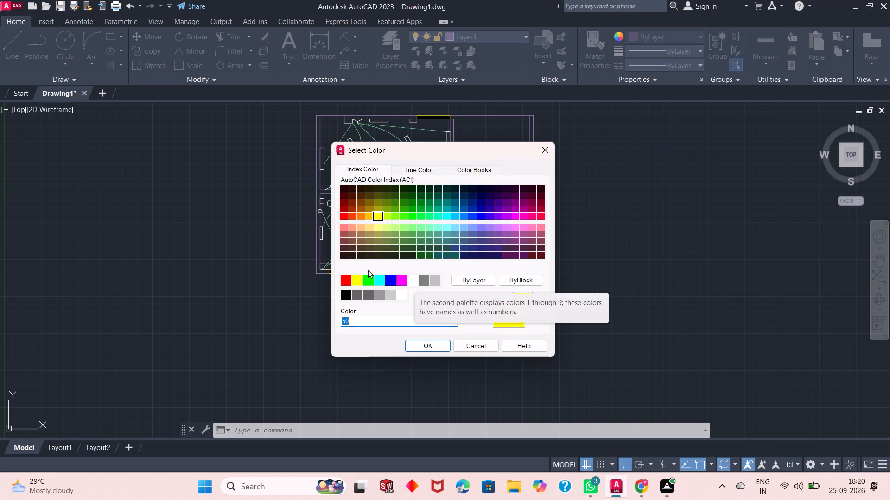
click(343, 297)
click(422, 346)
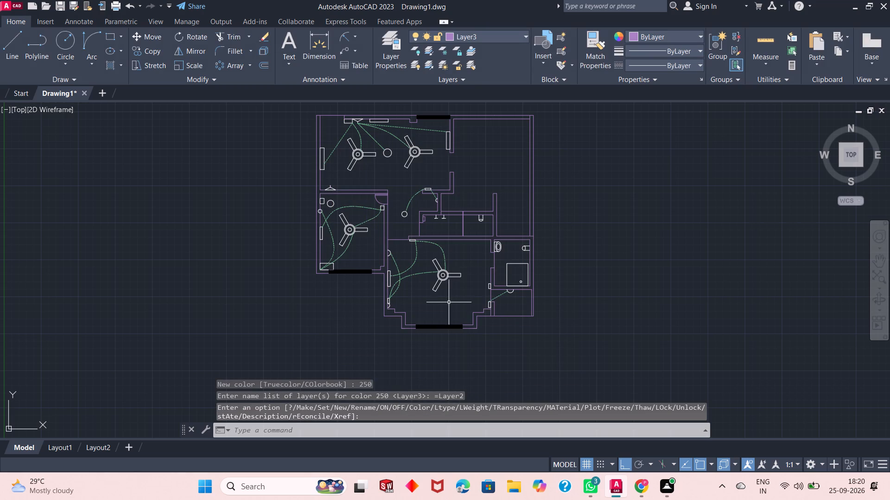
Examine the whole floor plan with the blackened wall openings.
scroll(431, 303, down, 1)
scroll(431, 303, up, 1)
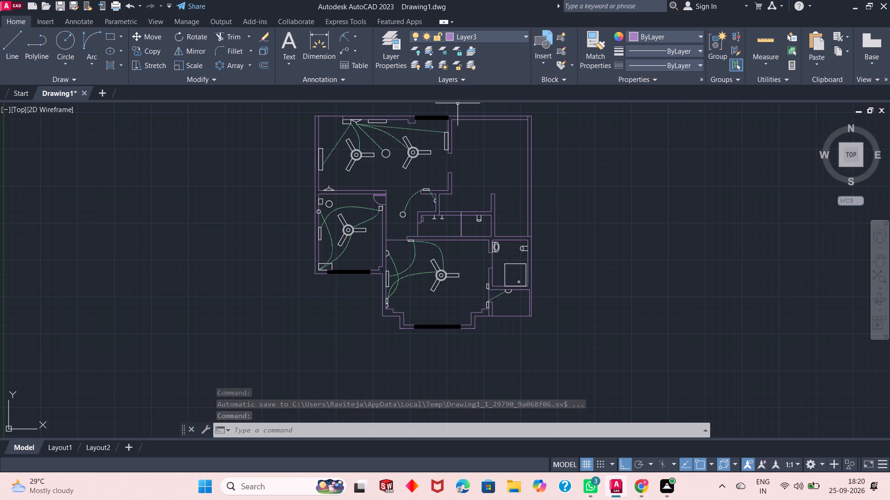
scroll(439, 245, up, 1)
scroll(439, 234, down, 1)
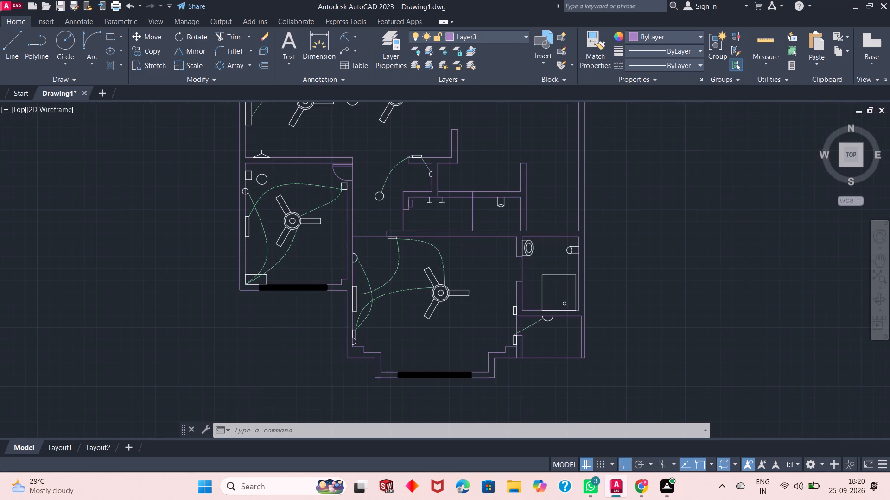
scroll(443, 192, down, 1)
scroll(442, 192, up, 1)
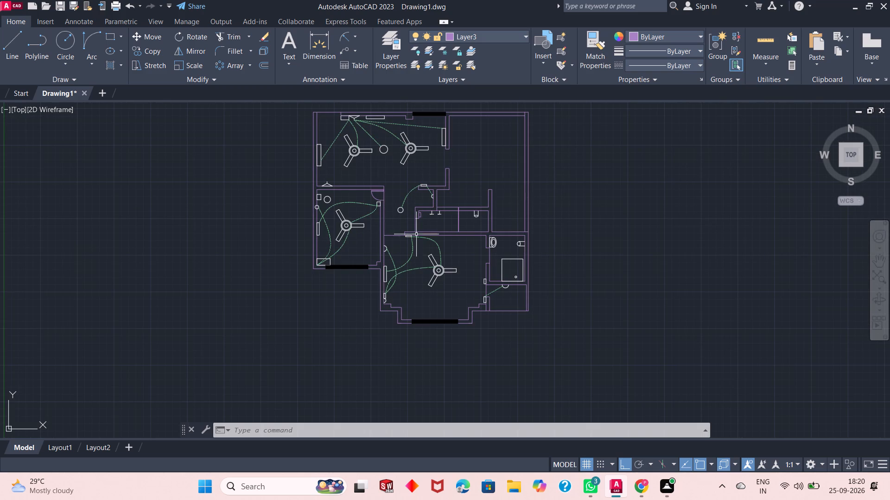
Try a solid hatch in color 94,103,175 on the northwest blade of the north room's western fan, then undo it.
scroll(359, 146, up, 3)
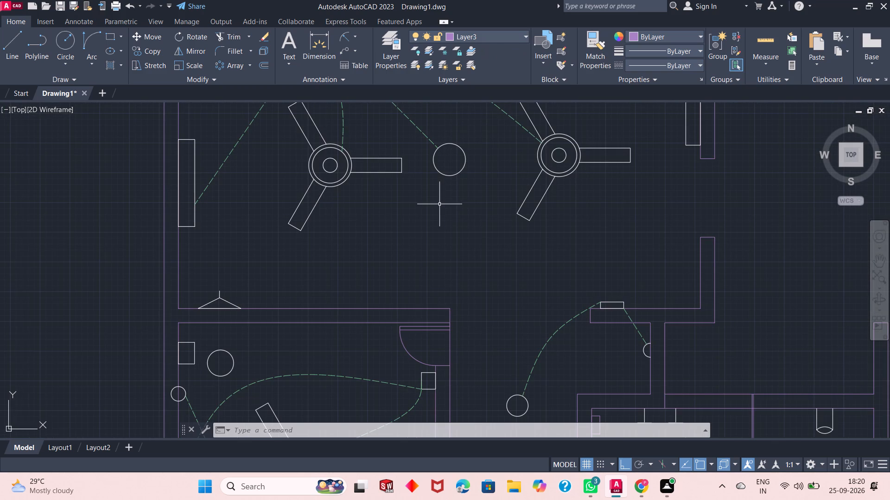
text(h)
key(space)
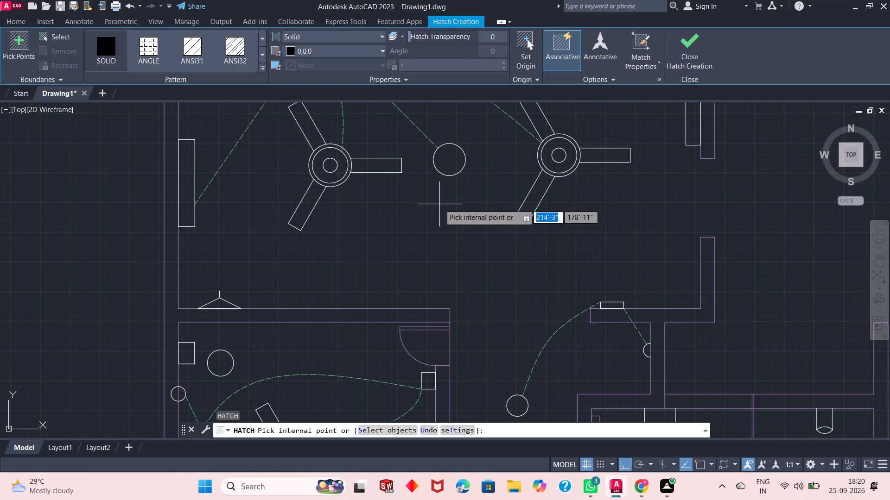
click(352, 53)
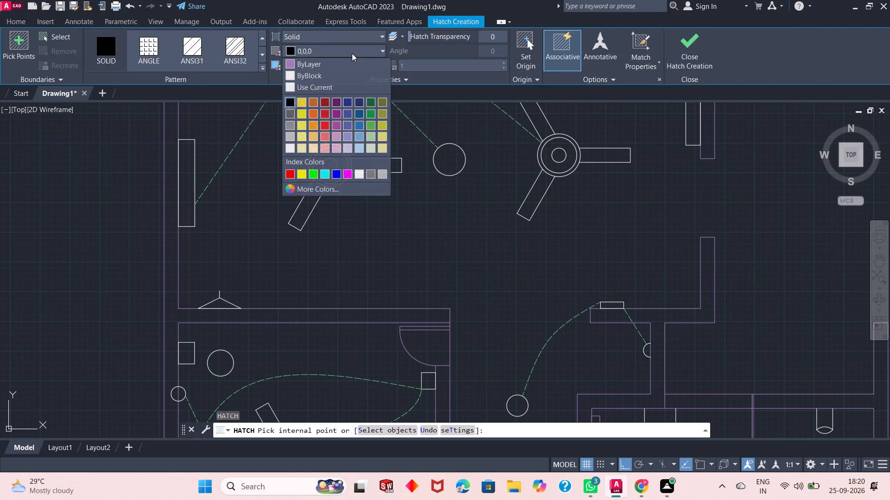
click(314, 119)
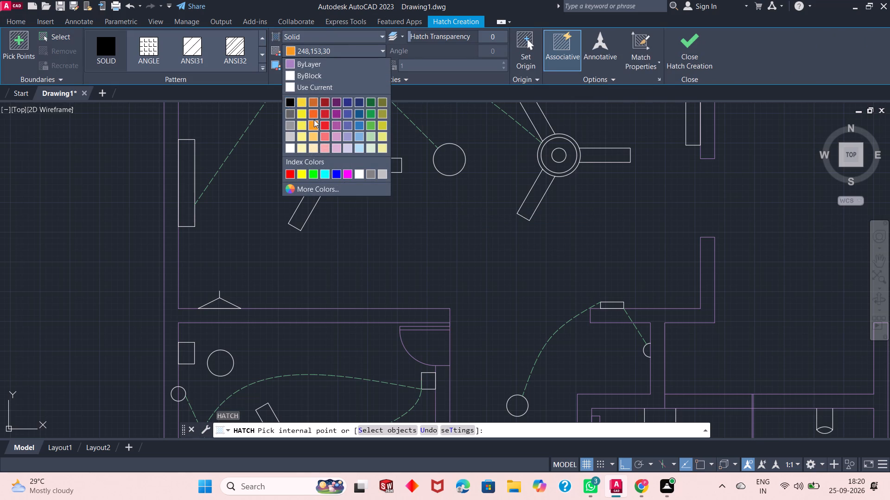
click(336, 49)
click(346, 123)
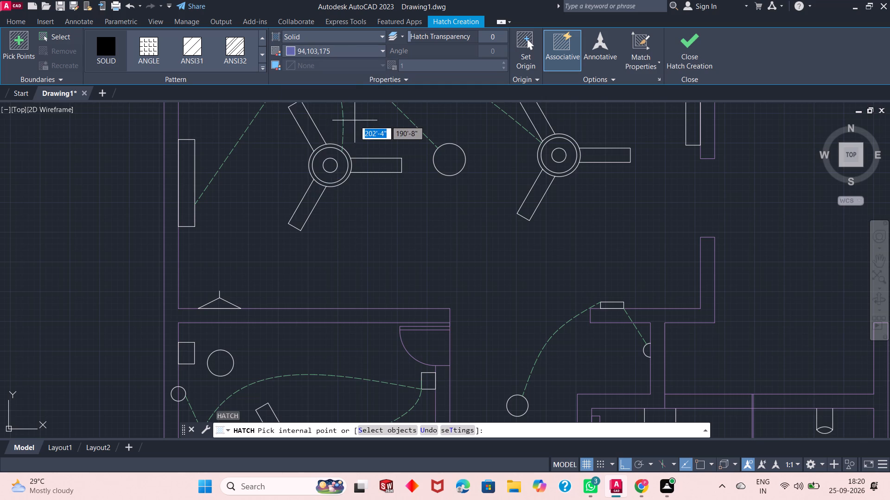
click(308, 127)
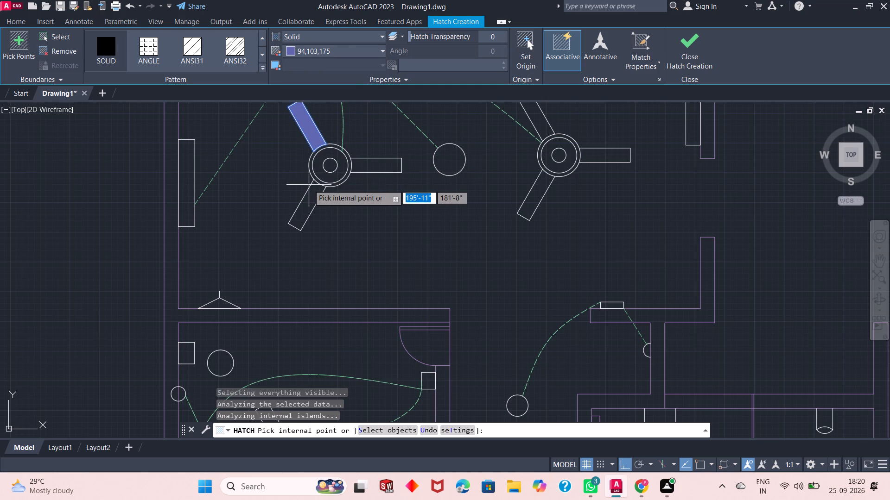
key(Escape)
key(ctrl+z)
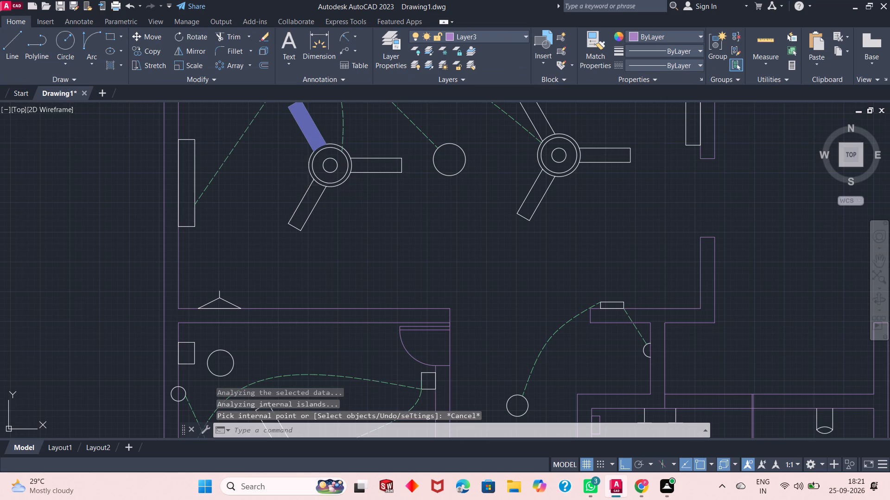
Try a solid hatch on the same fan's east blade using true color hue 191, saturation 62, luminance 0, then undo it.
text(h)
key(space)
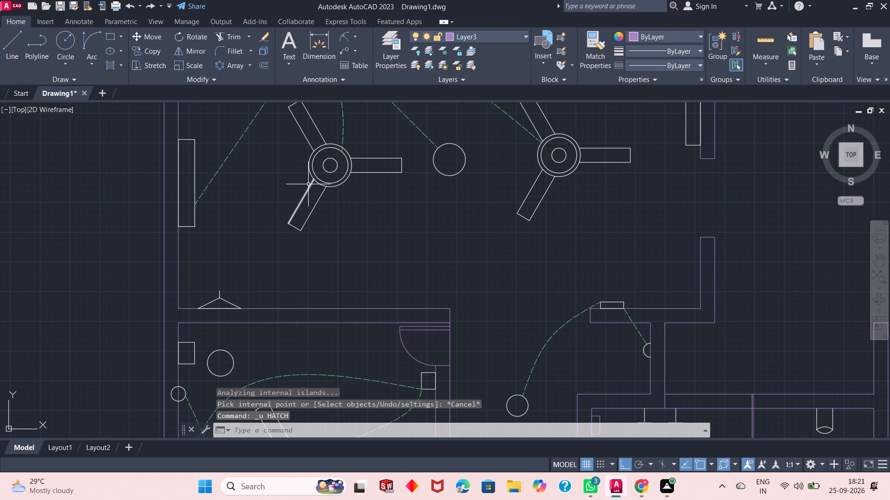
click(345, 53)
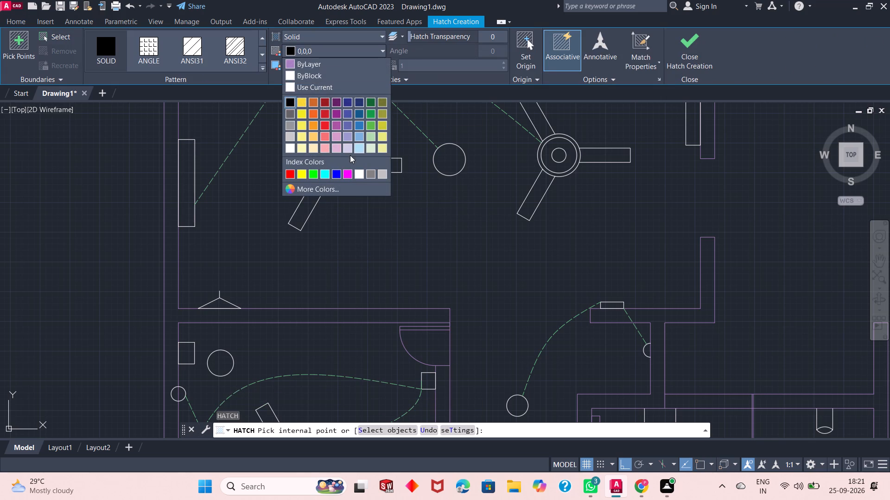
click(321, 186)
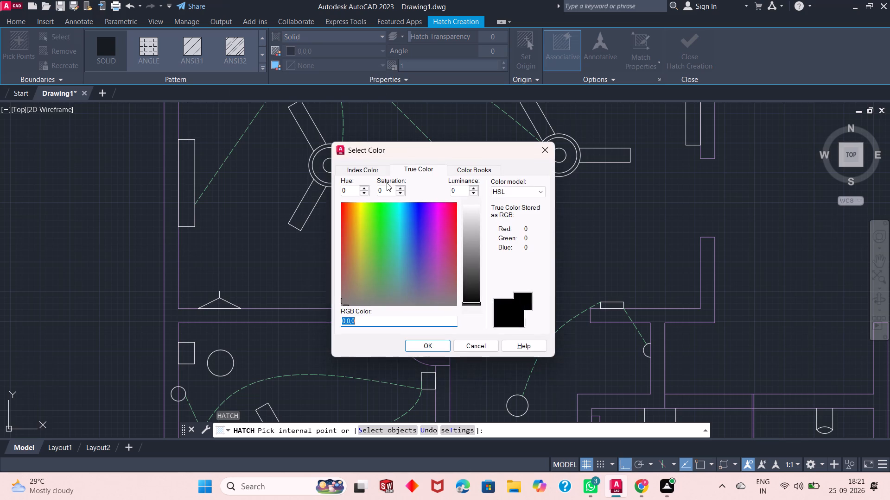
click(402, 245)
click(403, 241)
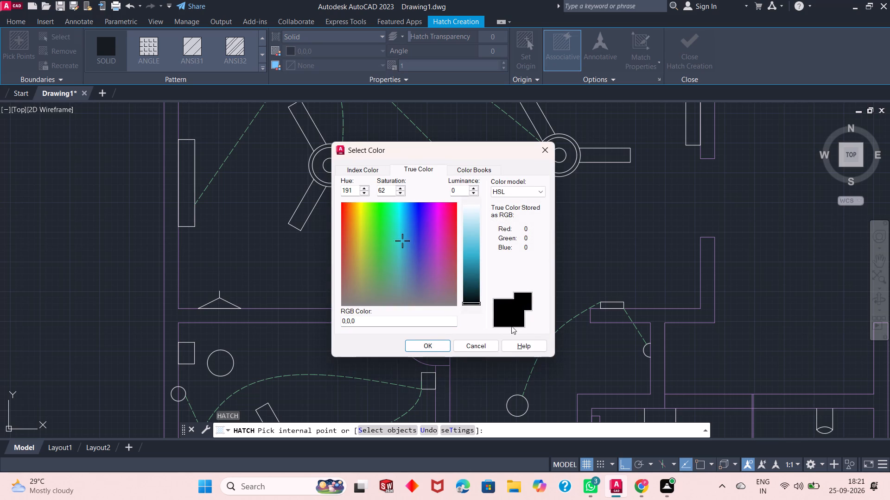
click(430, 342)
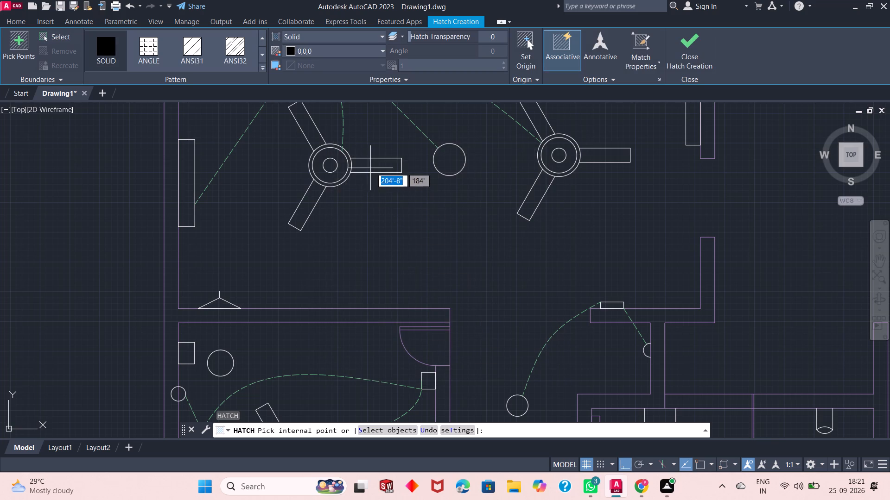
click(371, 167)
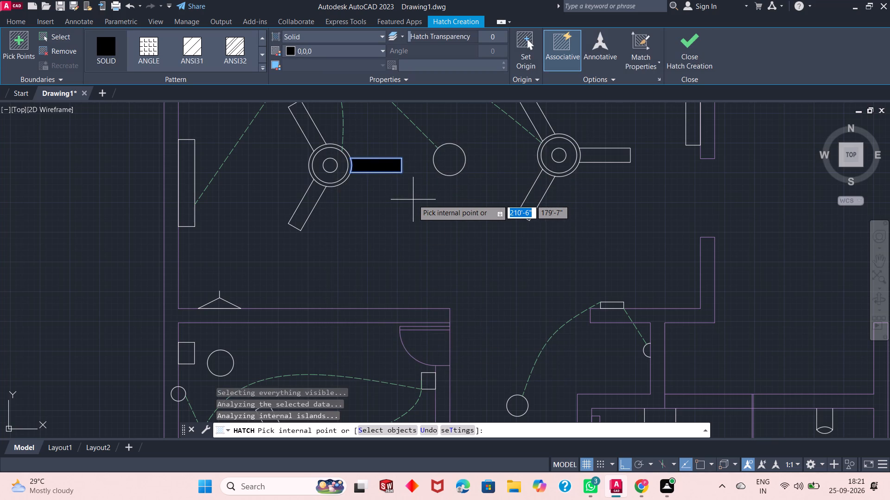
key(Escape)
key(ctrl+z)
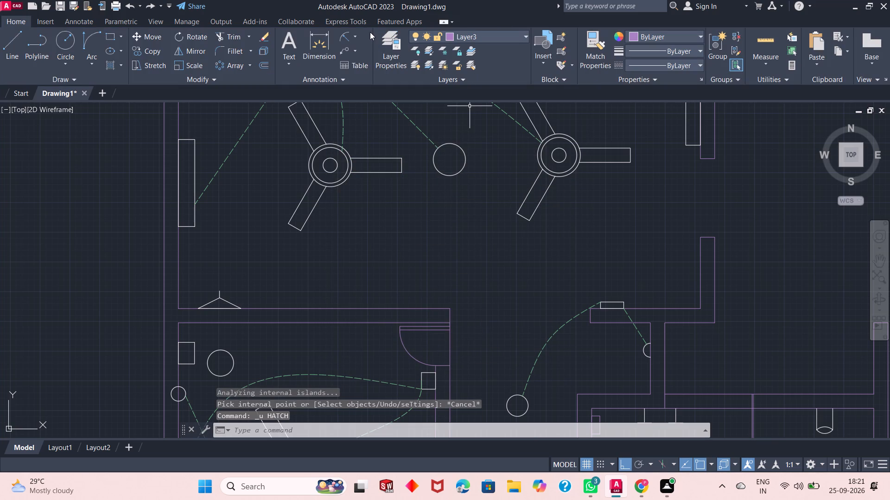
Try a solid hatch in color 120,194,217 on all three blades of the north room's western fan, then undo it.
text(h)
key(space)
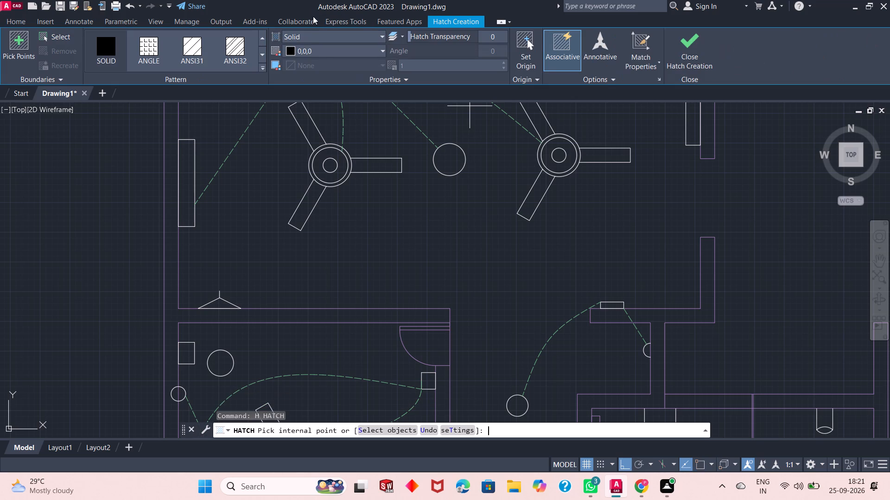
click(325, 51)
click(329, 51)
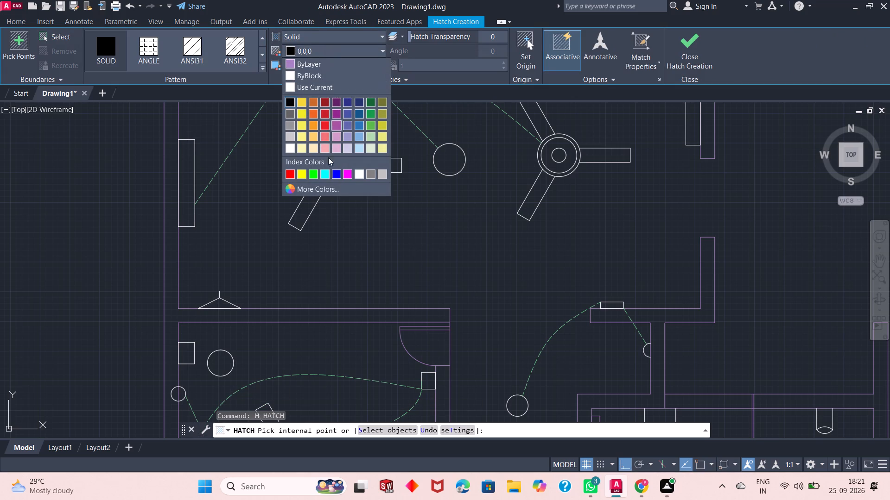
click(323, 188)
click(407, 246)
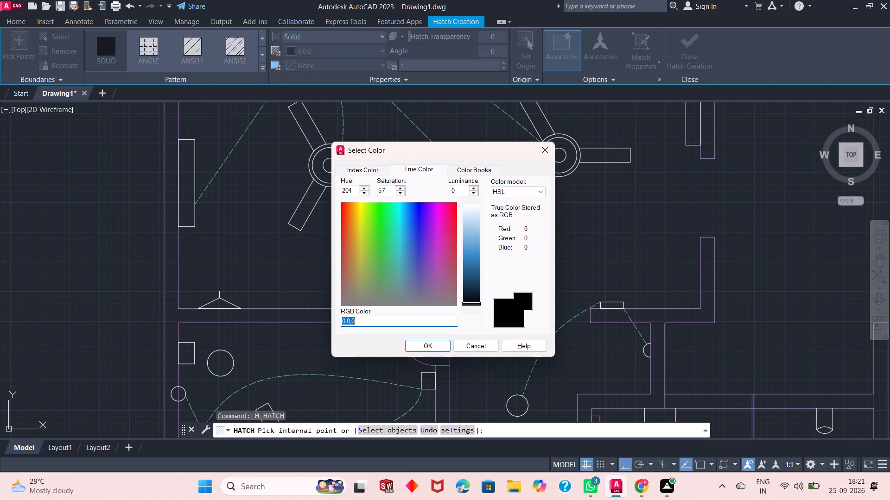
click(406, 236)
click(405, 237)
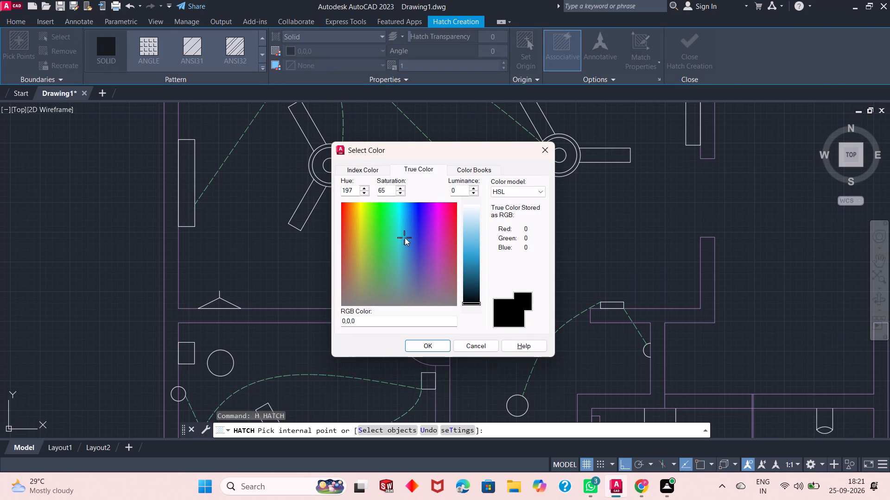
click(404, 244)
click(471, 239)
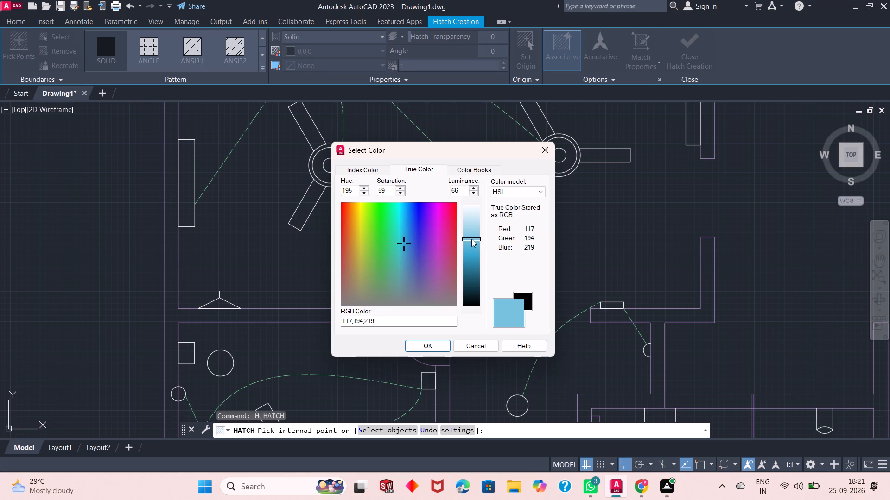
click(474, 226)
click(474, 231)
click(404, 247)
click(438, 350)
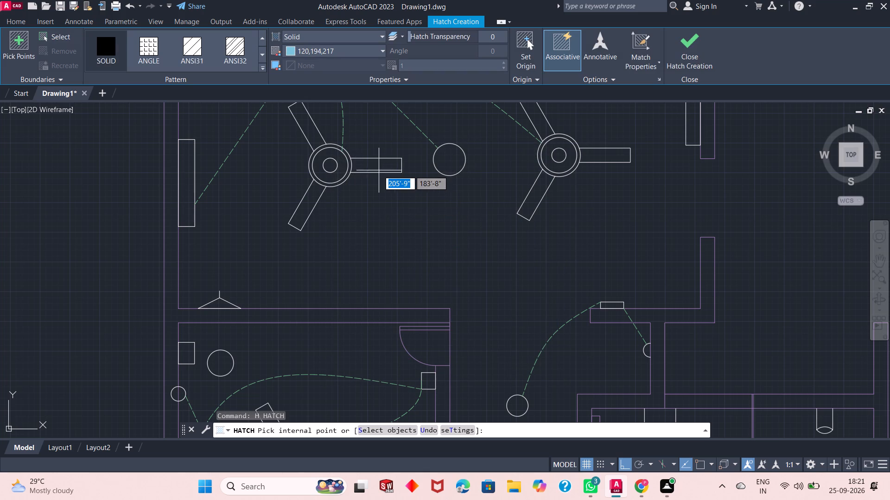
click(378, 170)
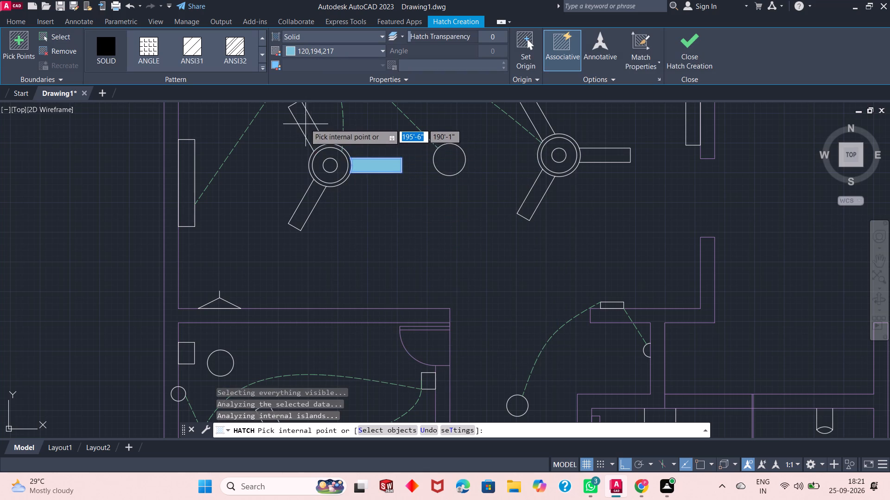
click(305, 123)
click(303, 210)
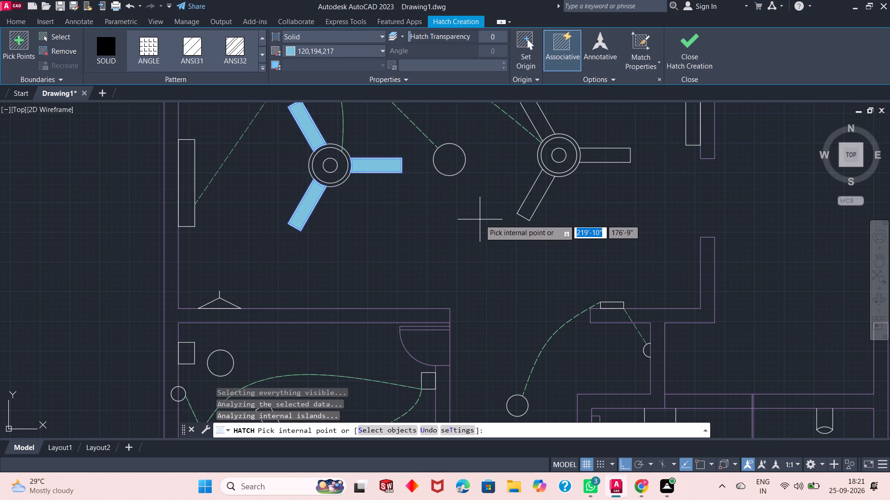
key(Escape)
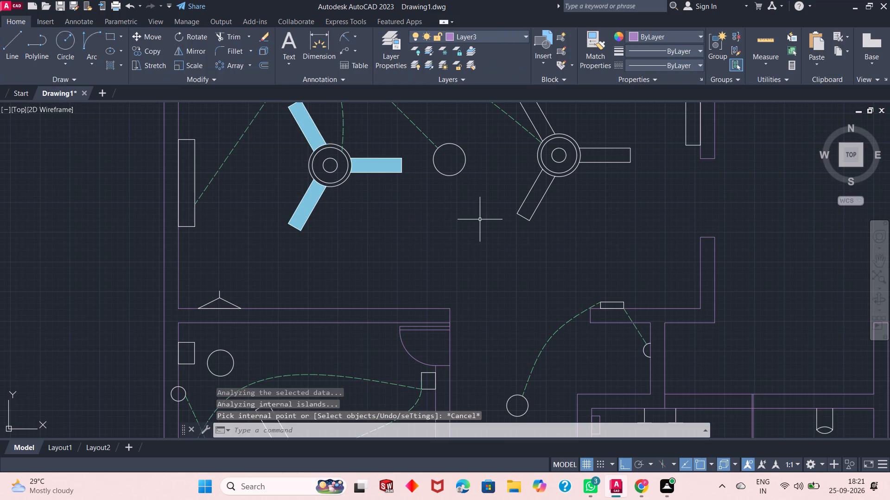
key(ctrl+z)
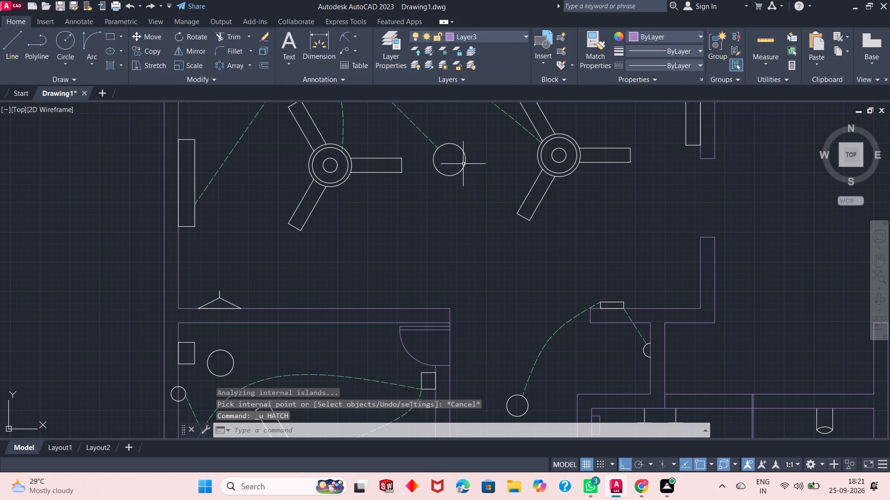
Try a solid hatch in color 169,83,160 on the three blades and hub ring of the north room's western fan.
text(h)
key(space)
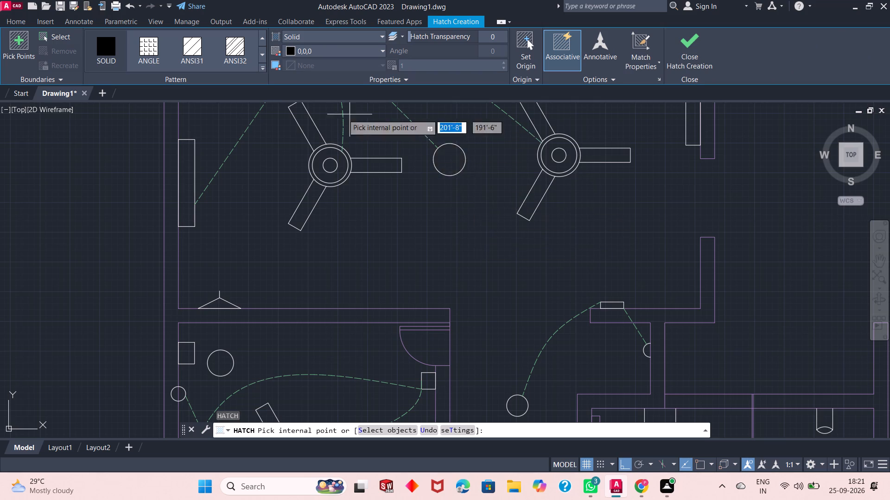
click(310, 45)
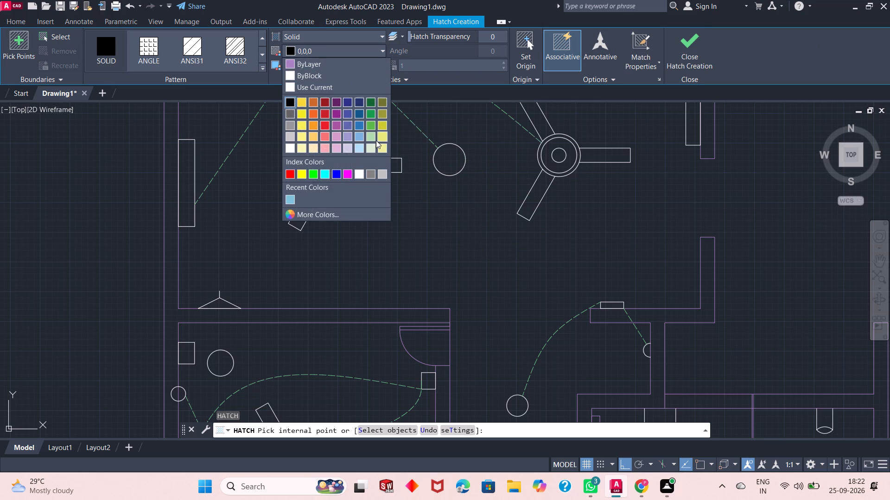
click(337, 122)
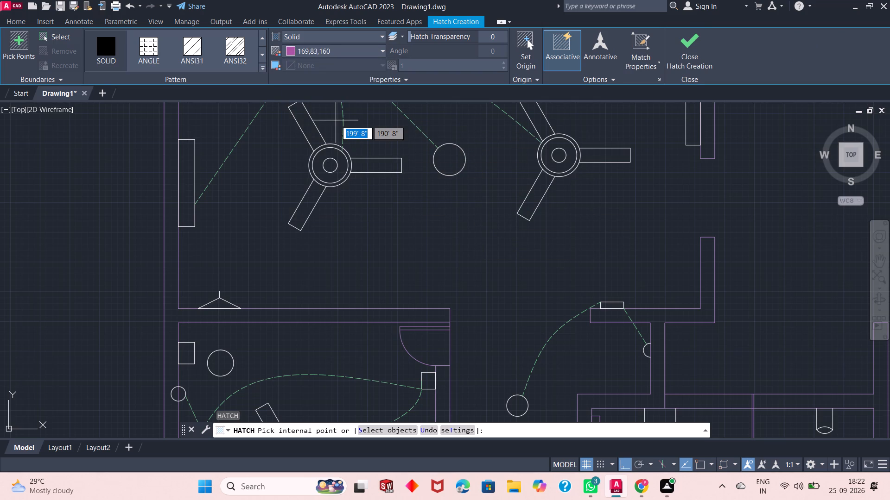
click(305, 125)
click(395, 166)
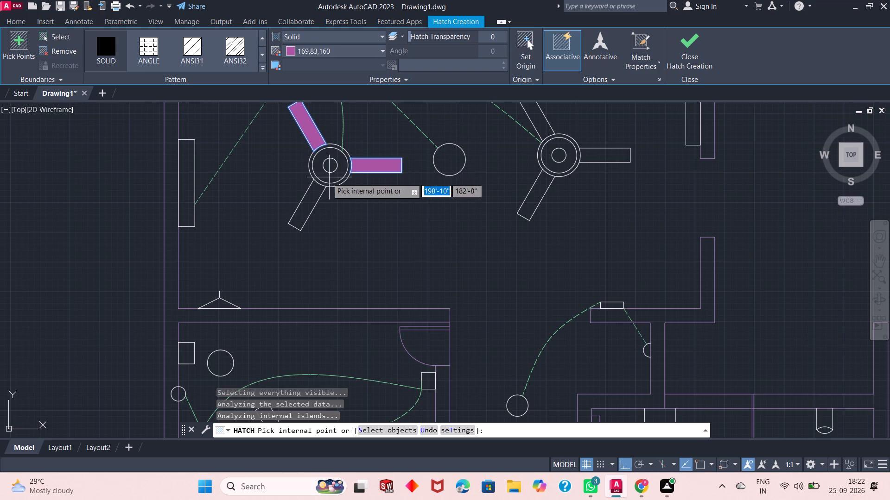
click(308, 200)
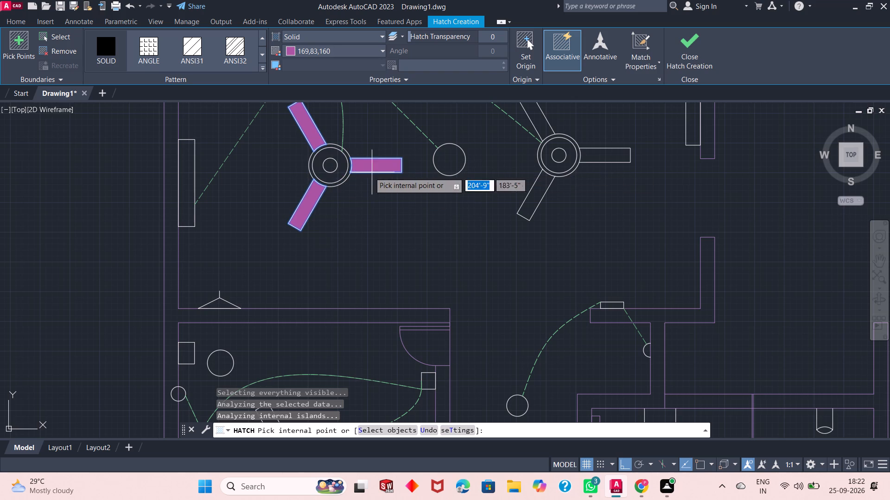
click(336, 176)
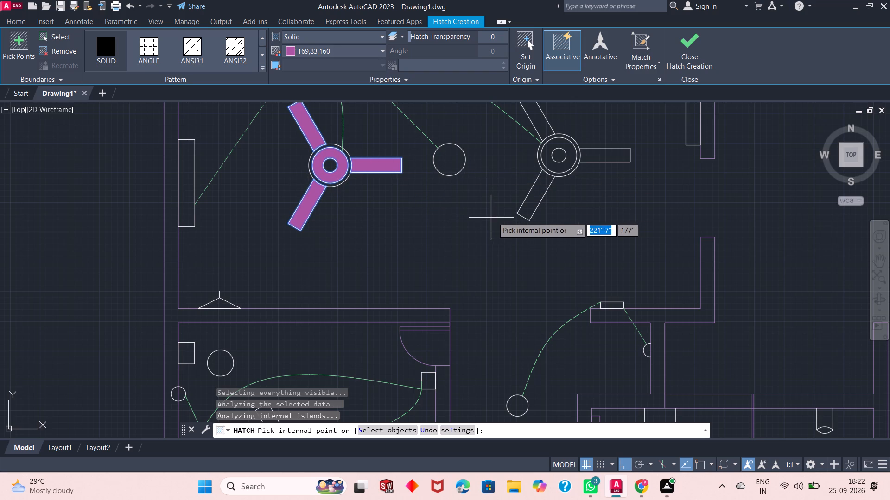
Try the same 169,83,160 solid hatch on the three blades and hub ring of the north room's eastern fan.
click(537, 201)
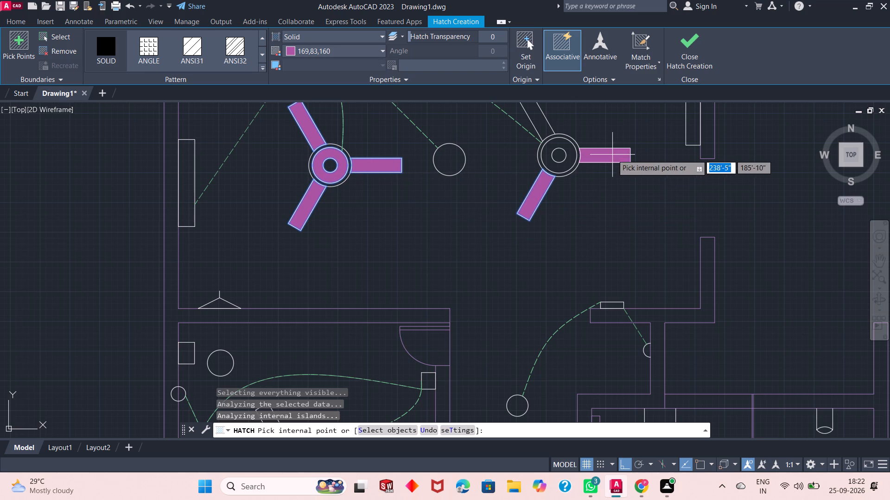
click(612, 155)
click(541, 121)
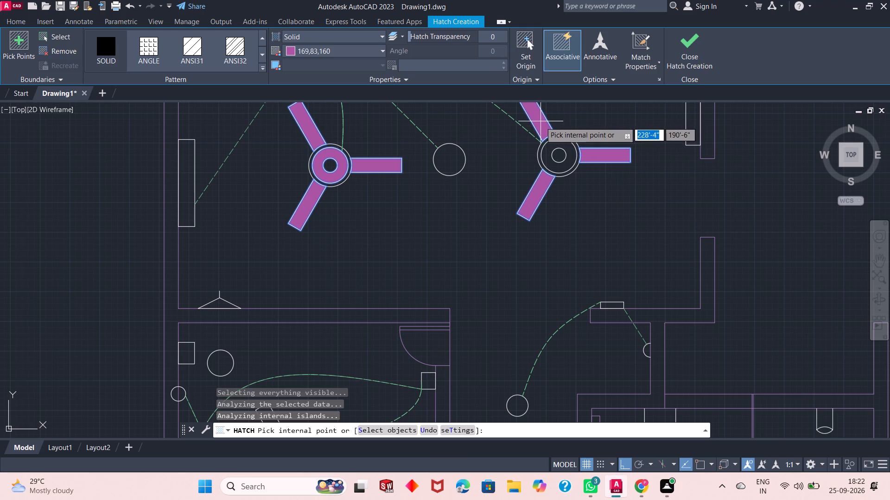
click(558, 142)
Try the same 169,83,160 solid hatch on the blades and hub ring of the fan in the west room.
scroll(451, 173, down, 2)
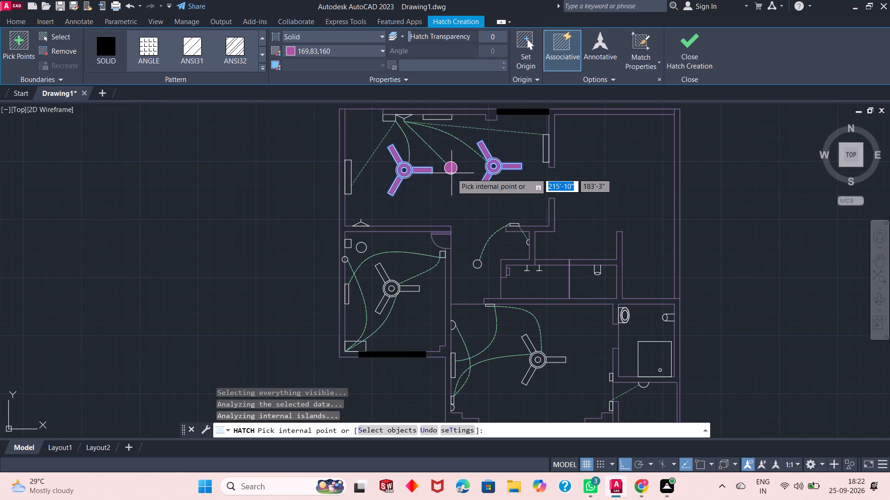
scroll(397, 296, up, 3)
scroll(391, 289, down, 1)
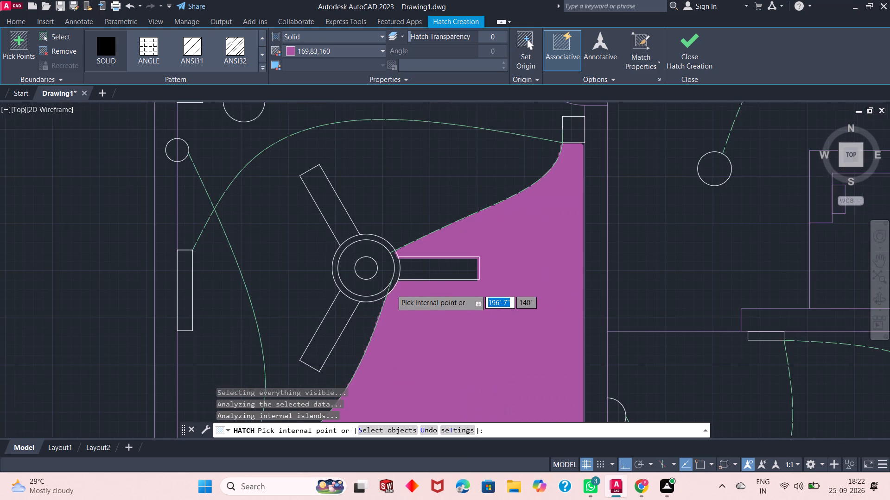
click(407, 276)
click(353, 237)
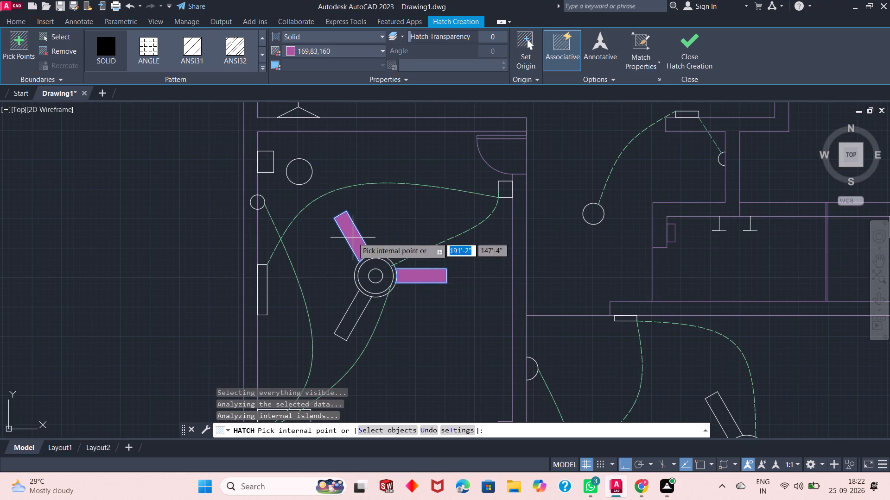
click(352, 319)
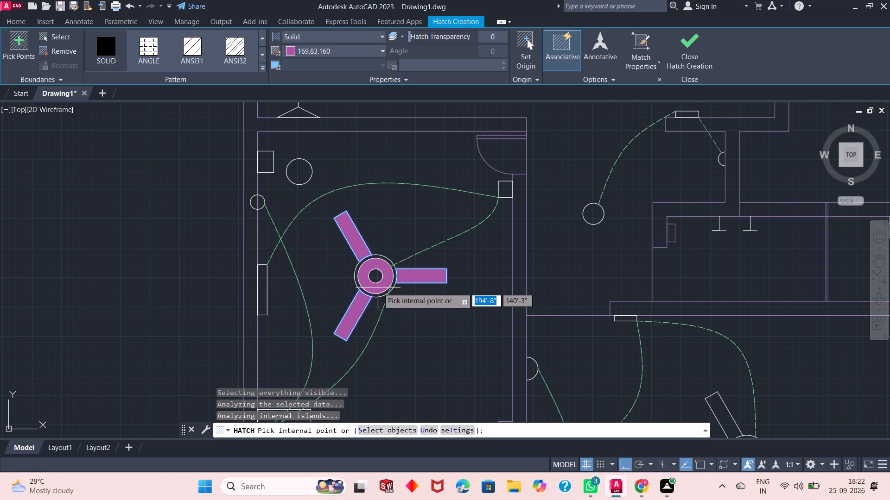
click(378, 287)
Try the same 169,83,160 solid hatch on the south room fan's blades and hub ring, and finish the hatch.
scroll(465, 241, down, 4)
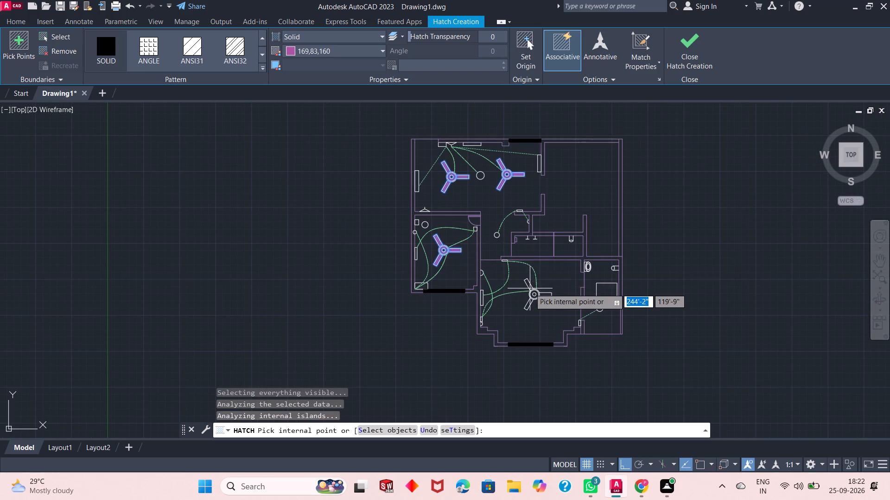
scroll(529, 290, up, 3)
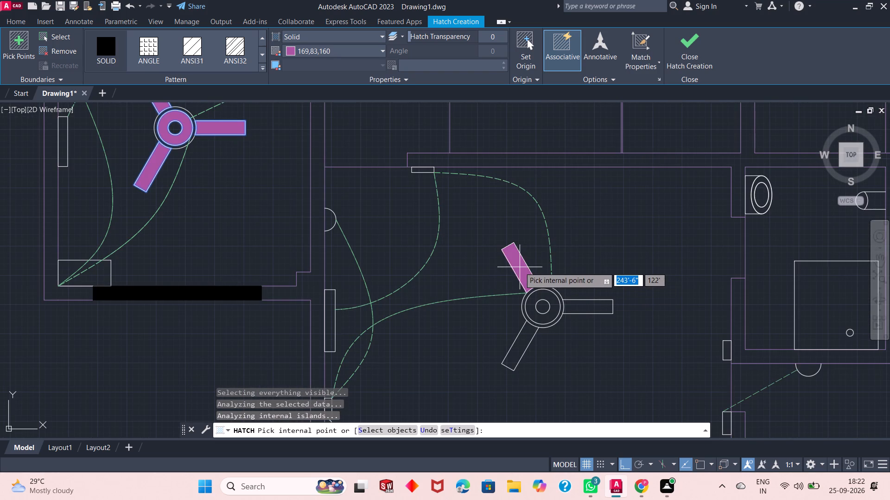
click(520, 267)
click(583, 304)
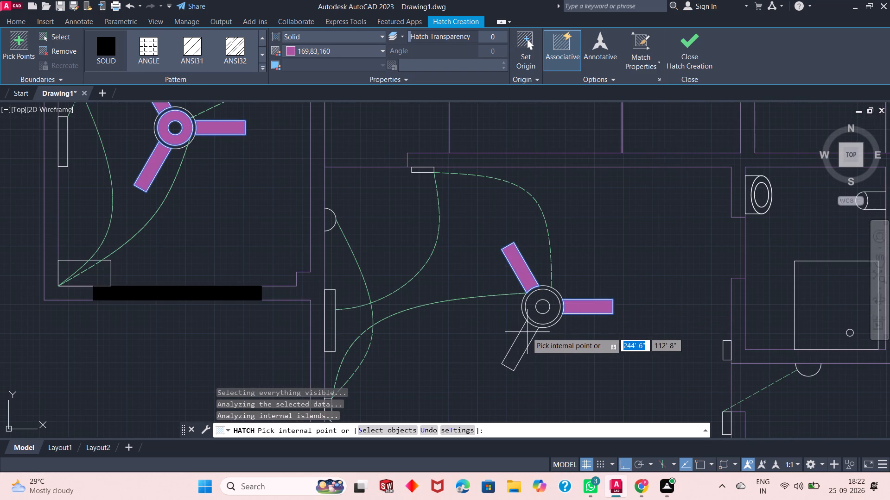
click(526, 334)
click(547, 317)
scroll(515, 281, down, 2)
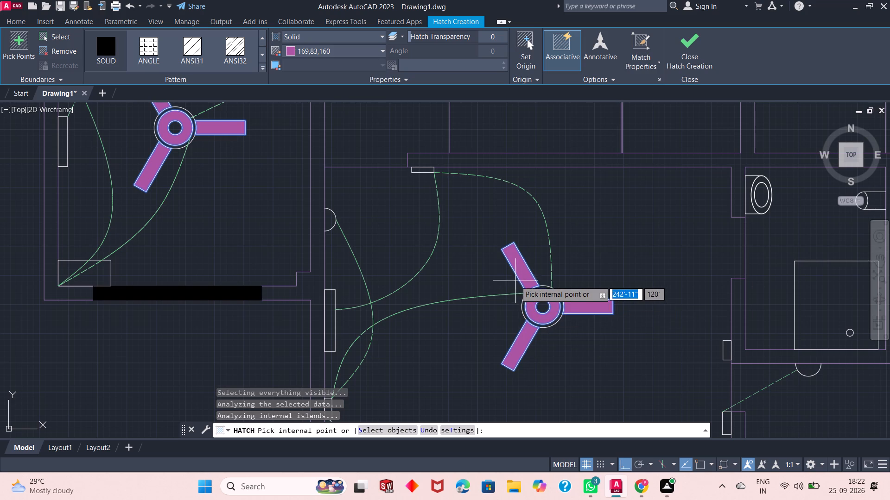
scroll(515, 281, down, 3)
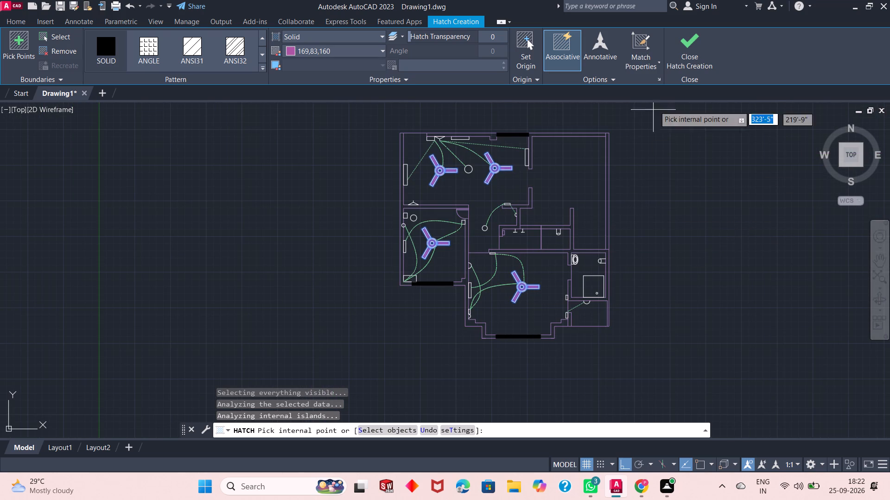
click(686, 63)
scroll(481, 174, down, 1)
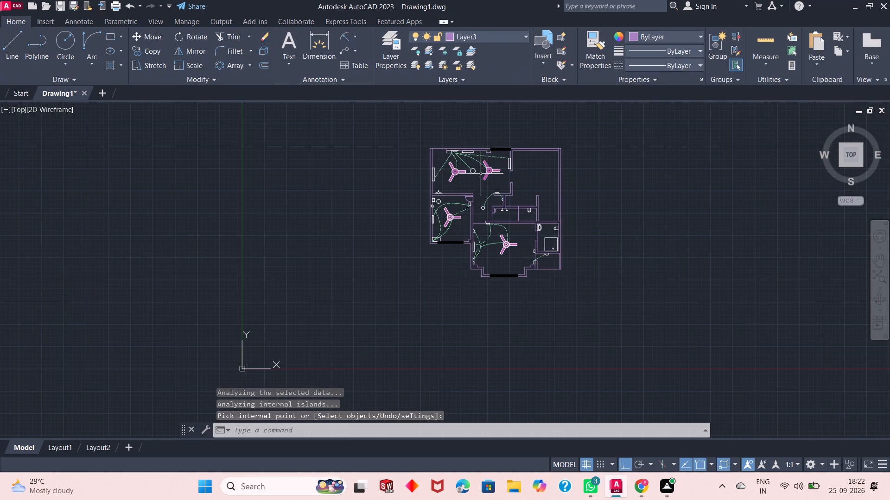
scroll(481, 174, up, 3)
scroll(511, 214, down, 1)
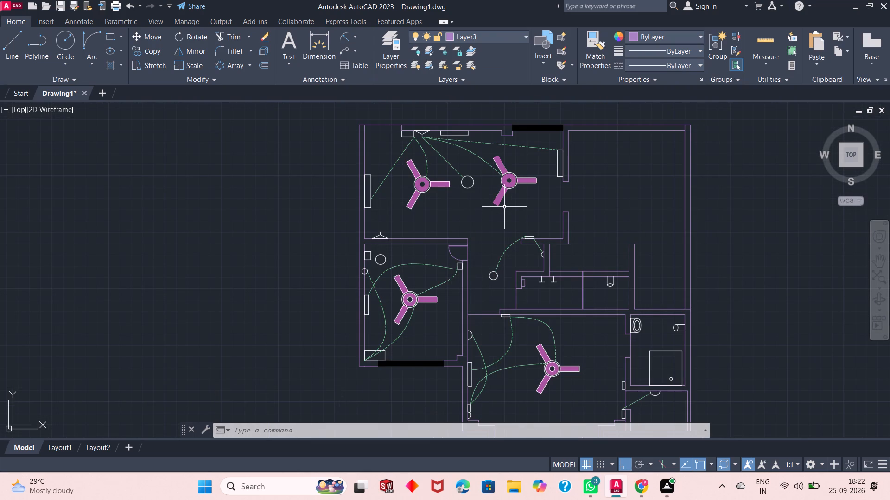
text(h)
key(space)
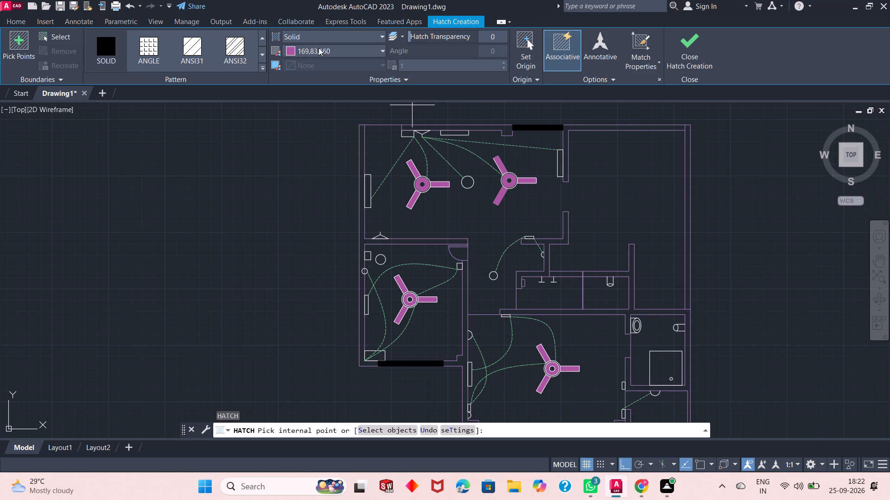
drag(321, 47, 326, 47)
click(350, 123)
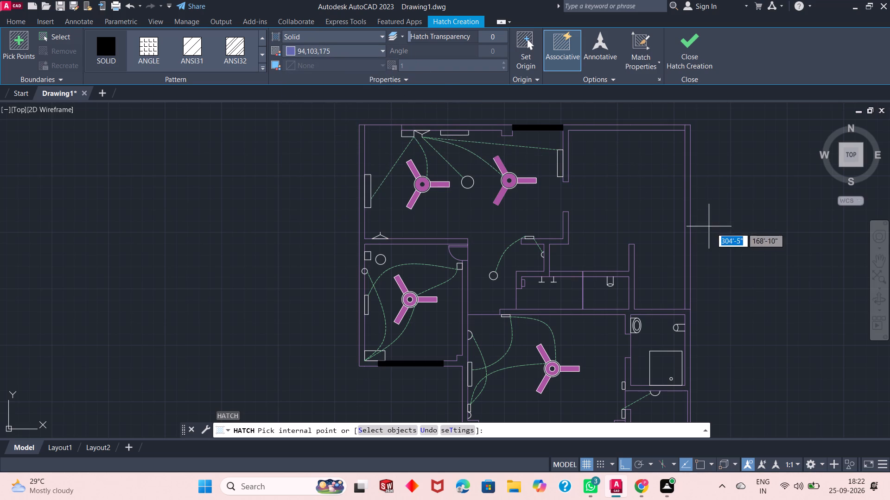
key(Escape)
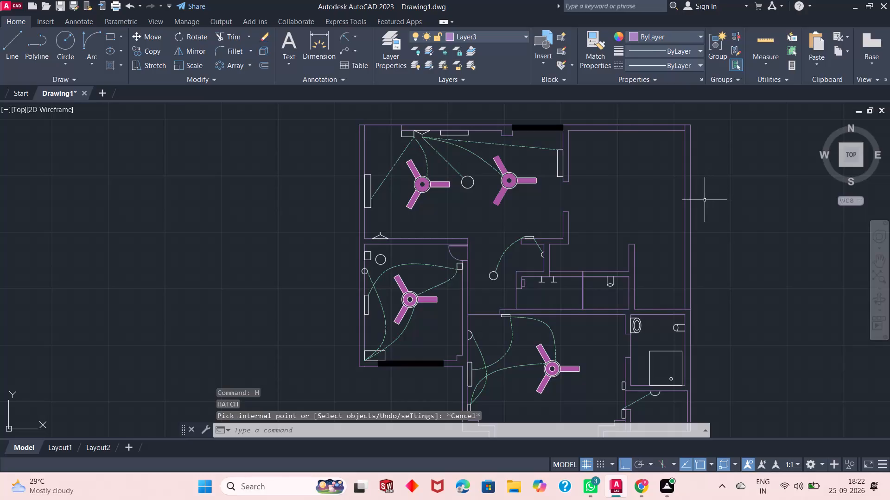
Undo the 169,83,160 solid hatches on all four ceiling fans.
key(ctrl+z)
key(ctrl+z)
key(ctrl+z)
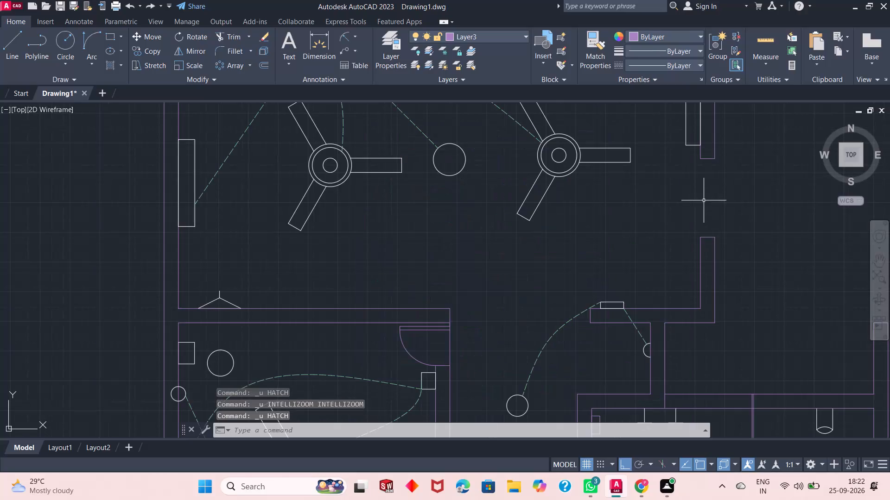
Start a solid hatch on the east blade of the north room's western fan and set its color to 34,52,110.
text(h)
key(space)
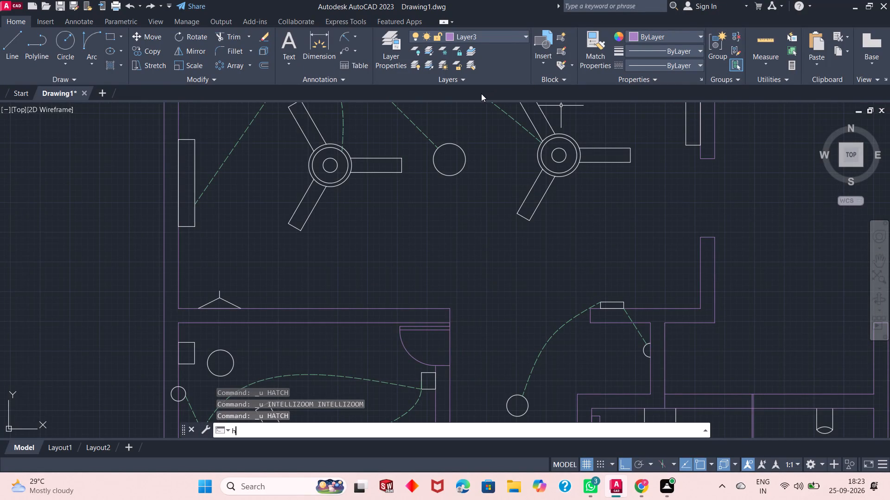
click(345, 51)
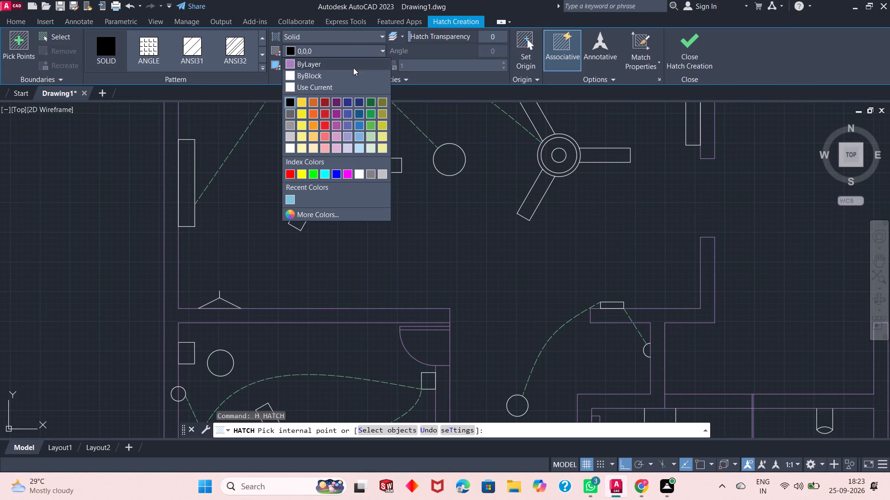
click(359, 125)
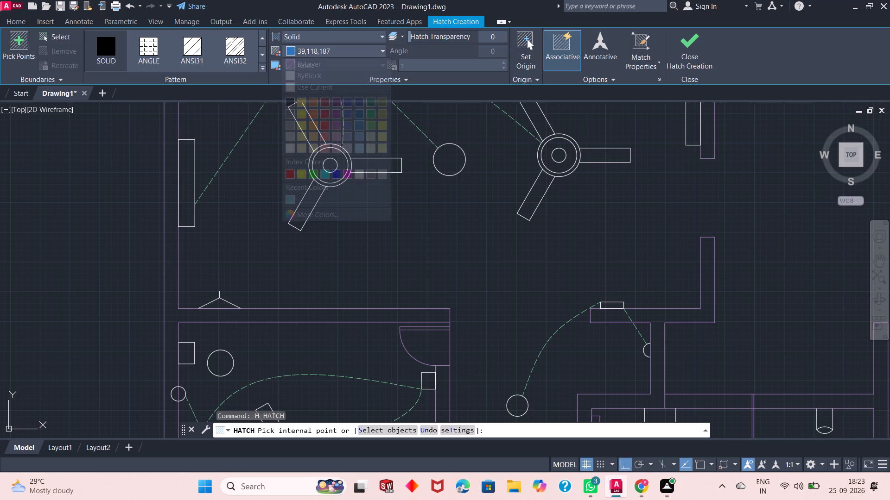
click(346, 53)
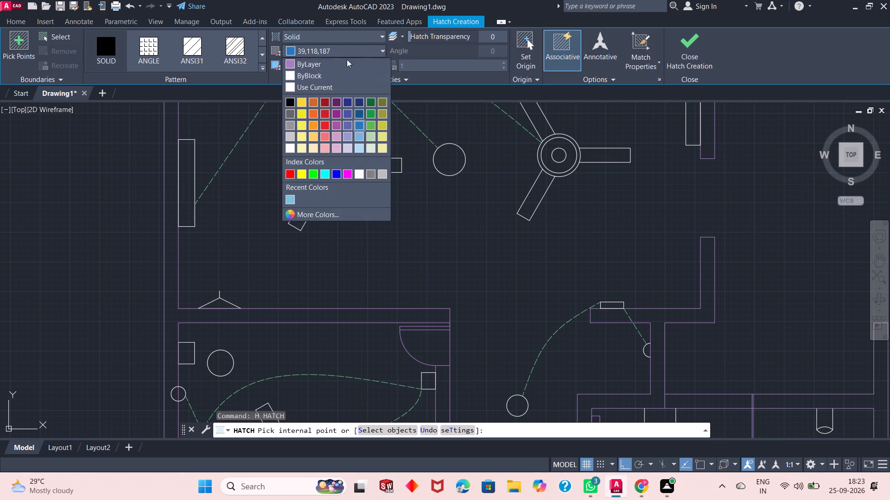
click(361, 113)
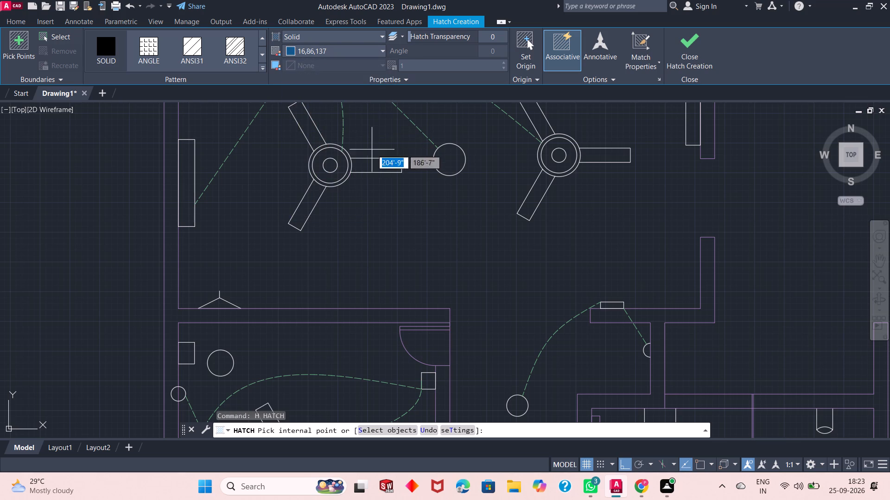
click(374, 163)
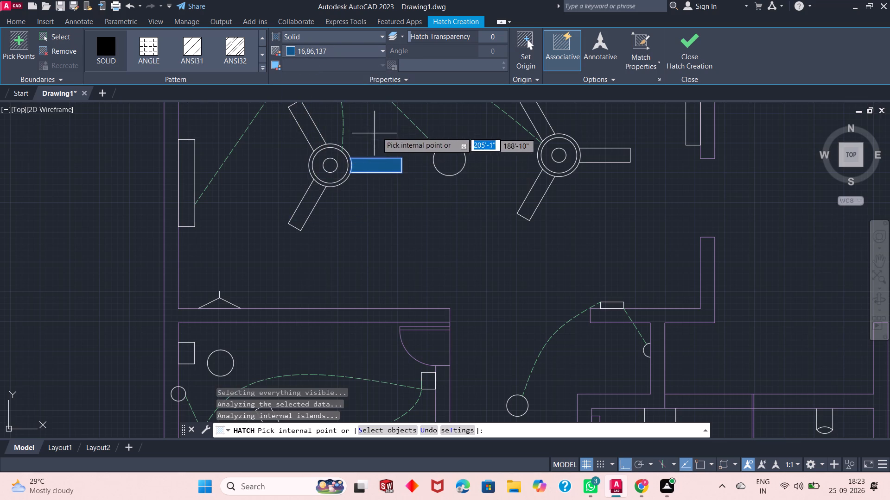
click(368, 47)
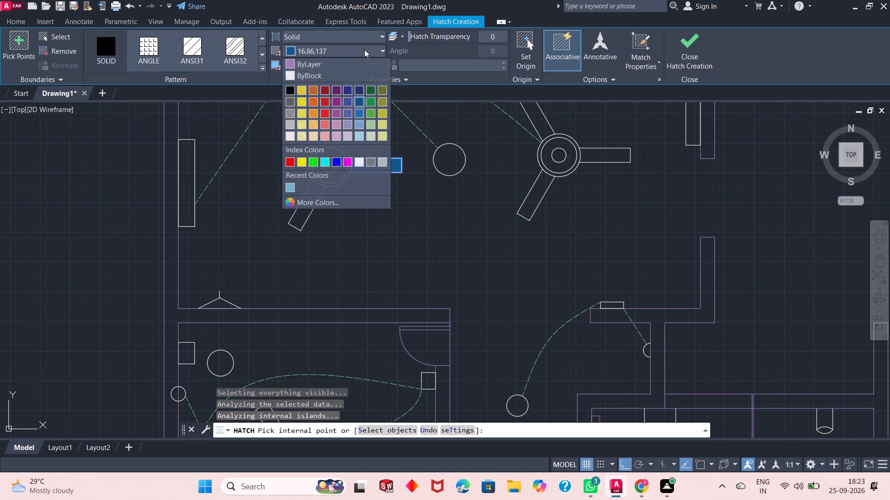
click(358, 87)
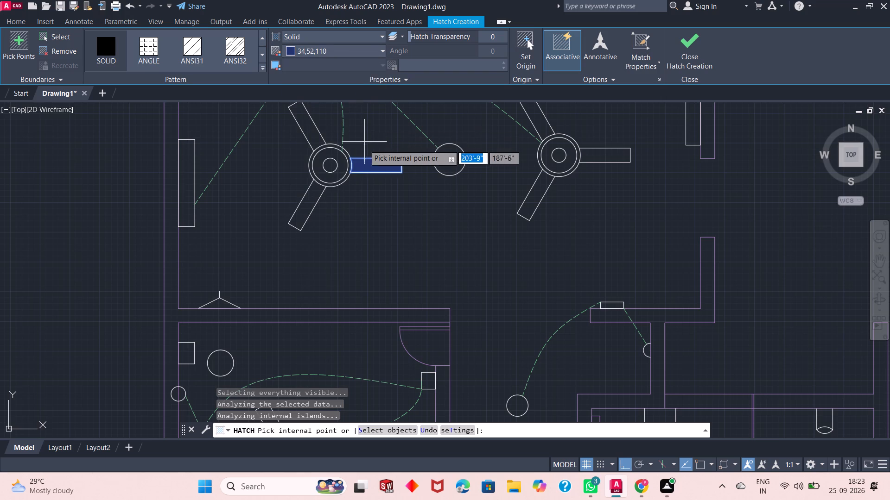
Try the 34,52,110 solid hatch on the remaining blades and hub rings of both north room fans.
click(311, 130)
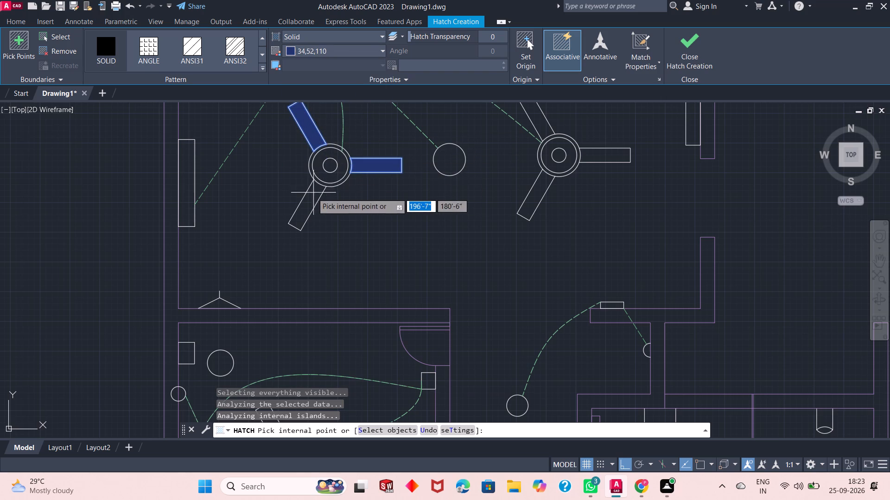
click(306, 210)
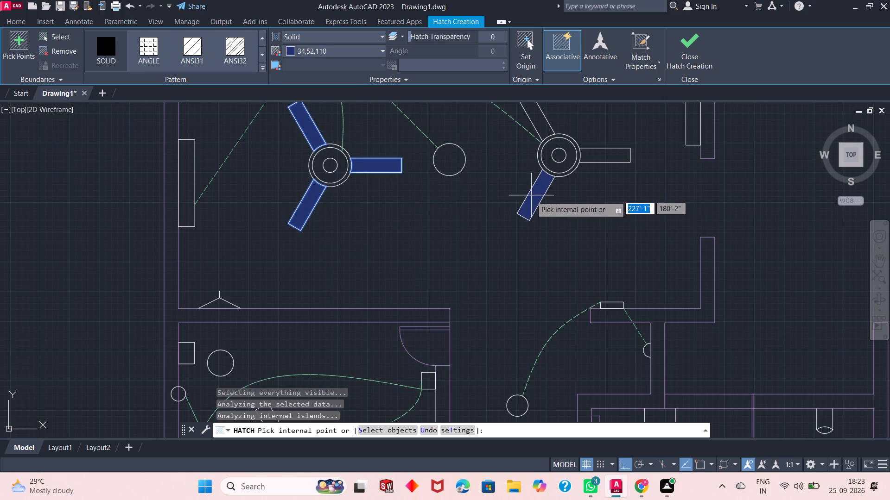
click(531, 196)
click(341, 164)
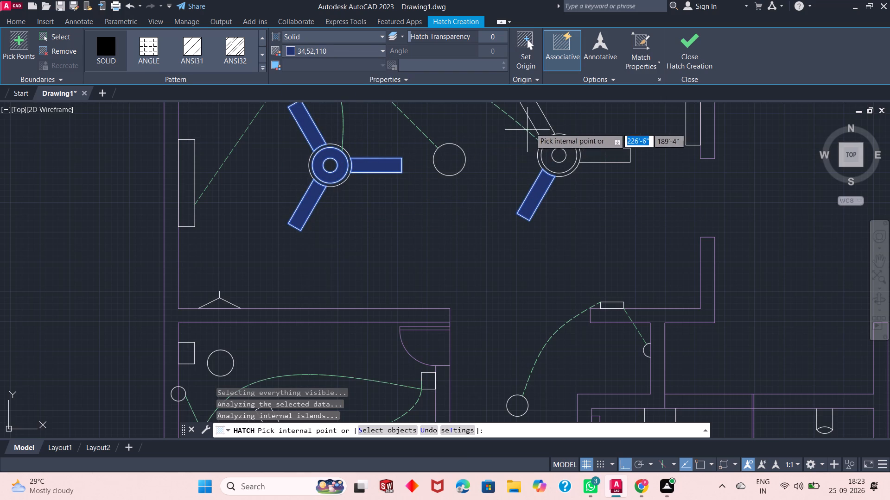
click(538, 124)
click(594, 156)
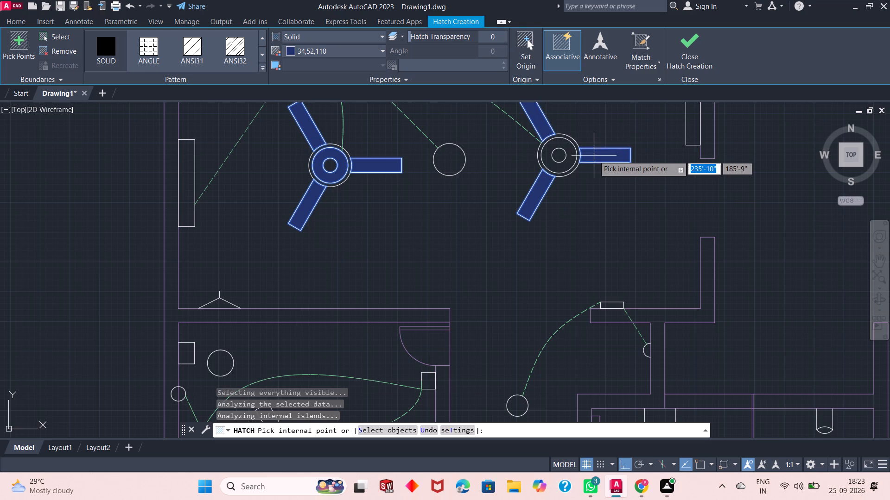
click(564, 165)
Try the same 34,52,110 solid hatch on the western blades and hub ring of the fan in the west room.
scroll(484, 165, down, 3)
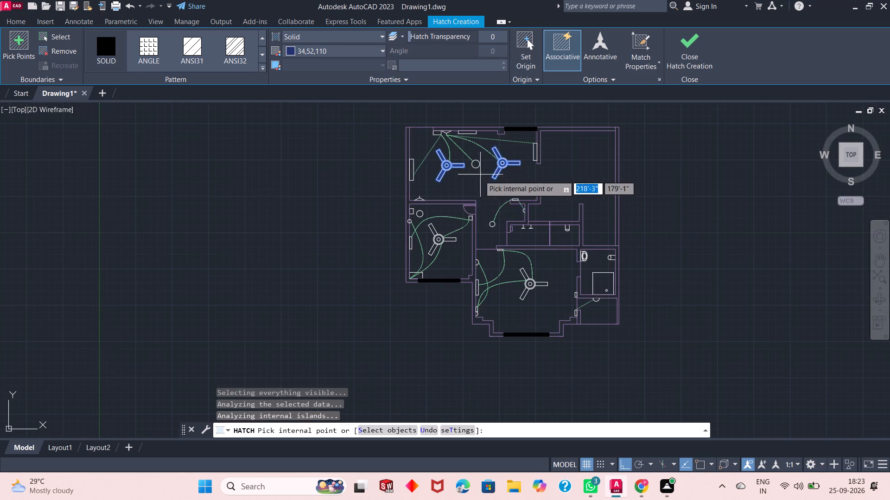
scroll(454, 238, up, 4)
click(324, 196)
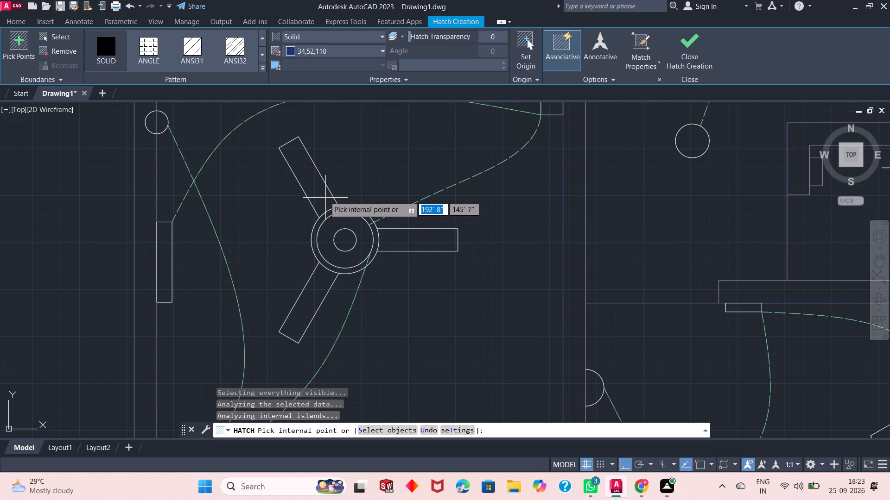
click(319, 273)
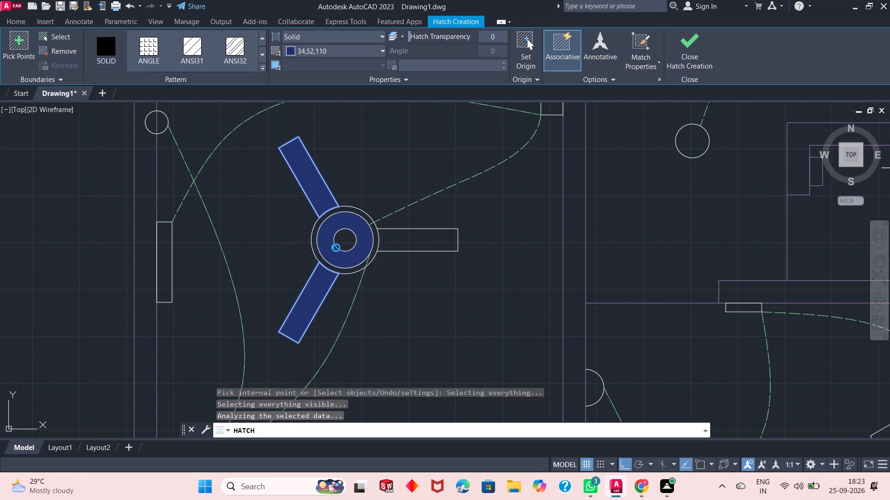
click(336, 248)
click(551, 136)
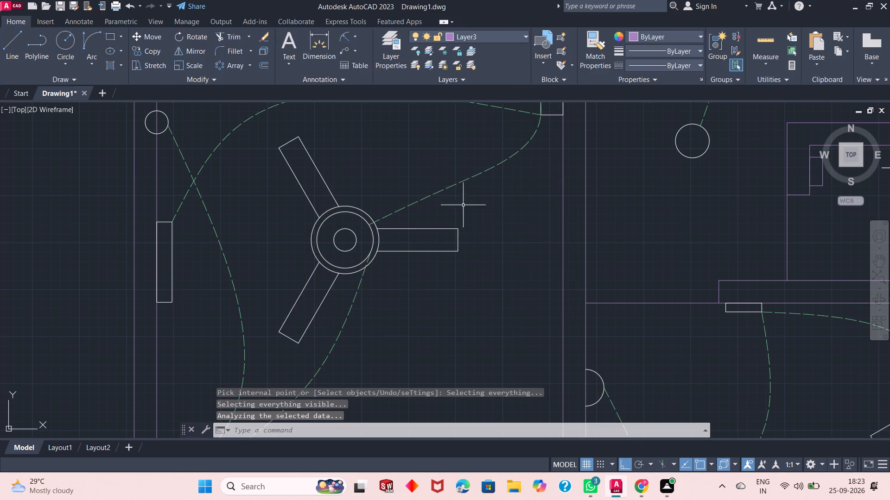
Restart the hatch and fill the three blades and hub ring of the north room's western fan with solid 34,52,110.
scroll(453, 231, up, 1)
scroll(453, 231, down, 5)
scroll(483, 207, up, 2)
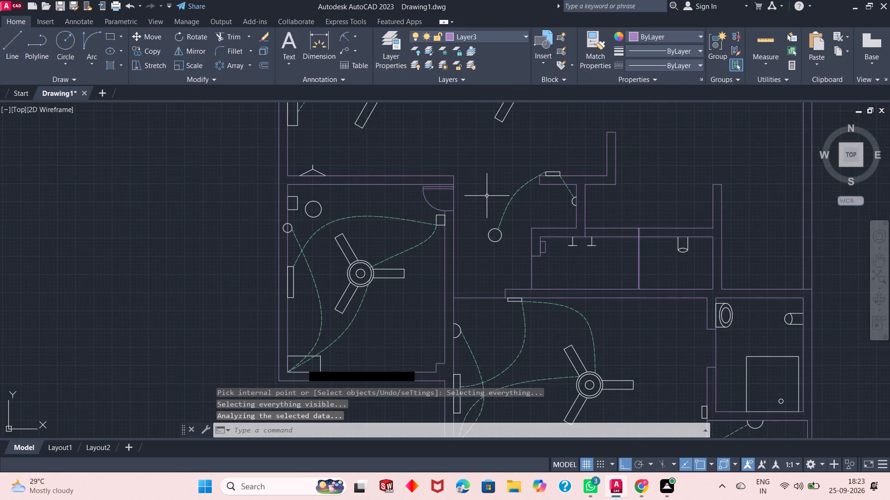
scroll(487, 194, down, 3)
scroll(504, 158, up, 2)
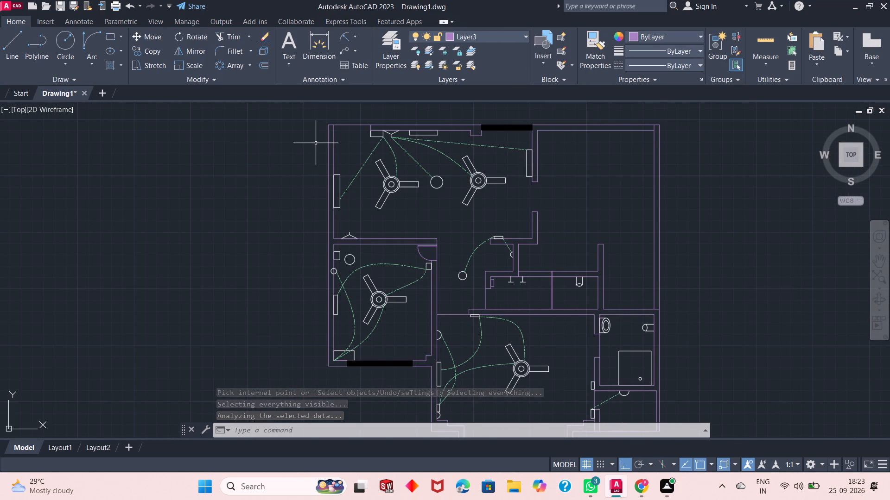
text(h)
key(space)
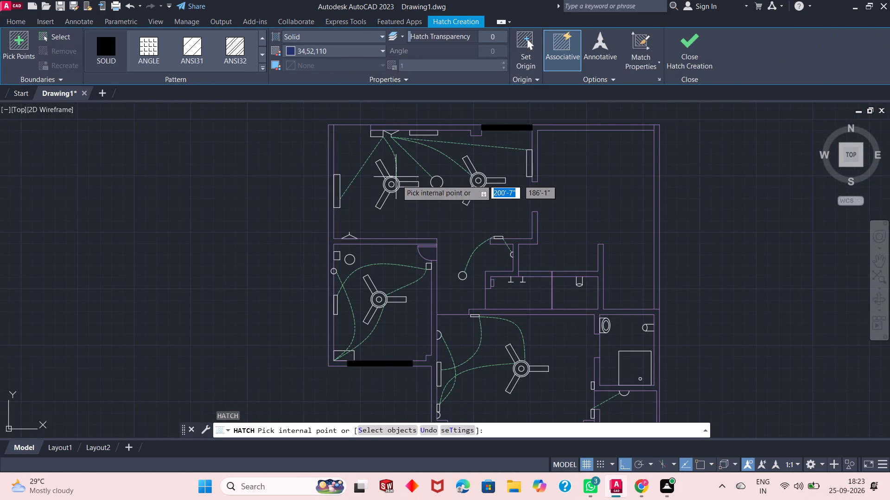
scroll(396, 179, up, 3)
click(343, 150)
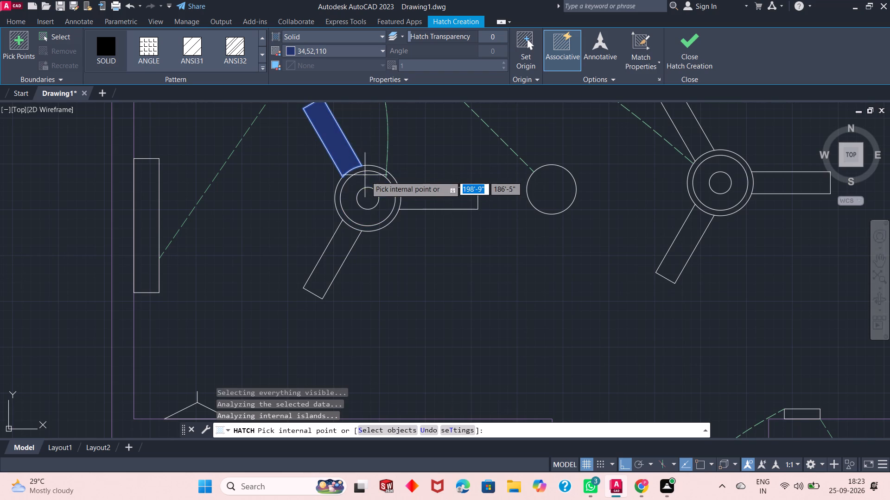
click(367, 177)
click(437, 200)
click(339, 246)
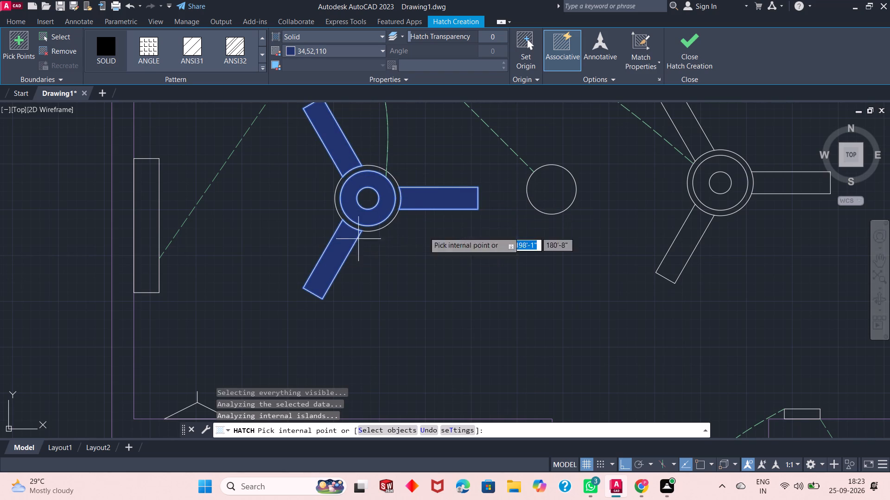
Fill the three blades and hub ring of the north room's eastern fan with the same solid 34,52,110 hatch.
click(690, 233)
click(695, 140)
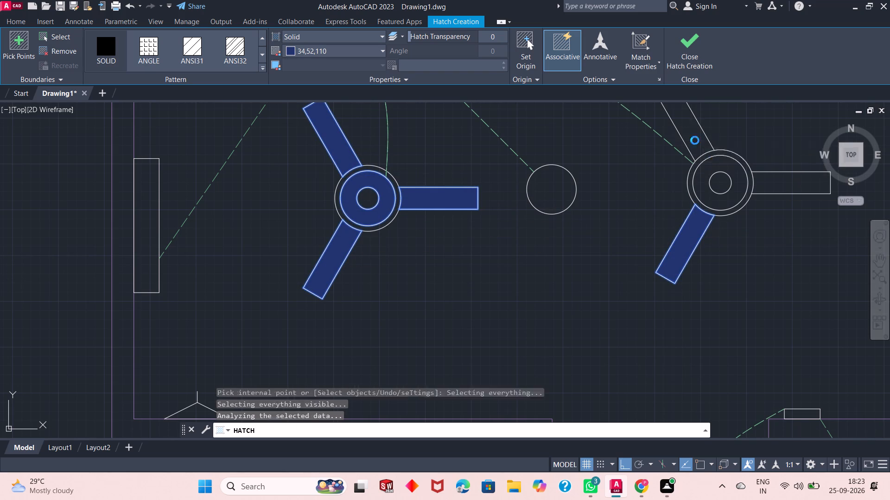
click(704, 173)
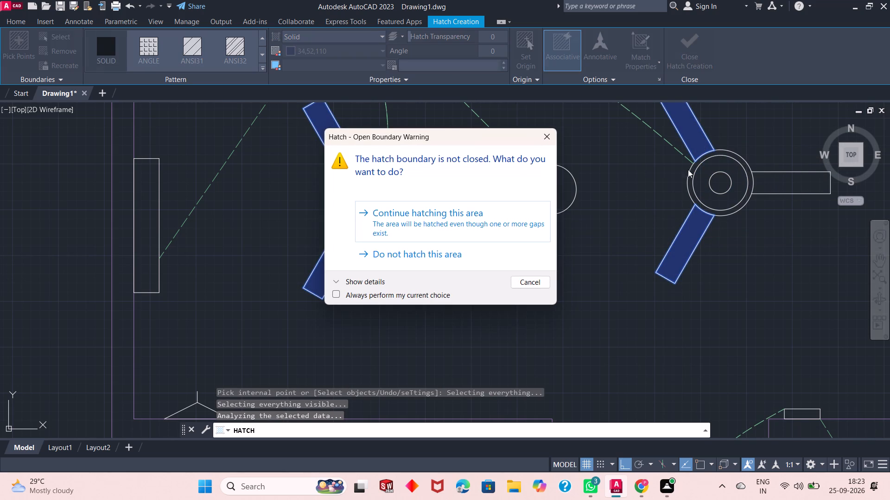
click(438, 209)
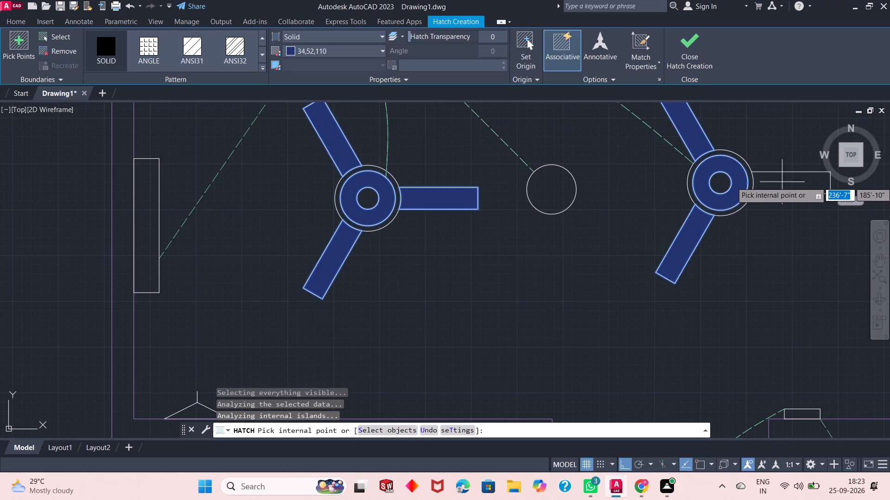
click(782, 181)
Fill the three blades and hub ring of the west room's fan with the same solid 34,52,110 hatch.
scroll(510, 162, down, 3)
scroll(472, 300, up, 5)
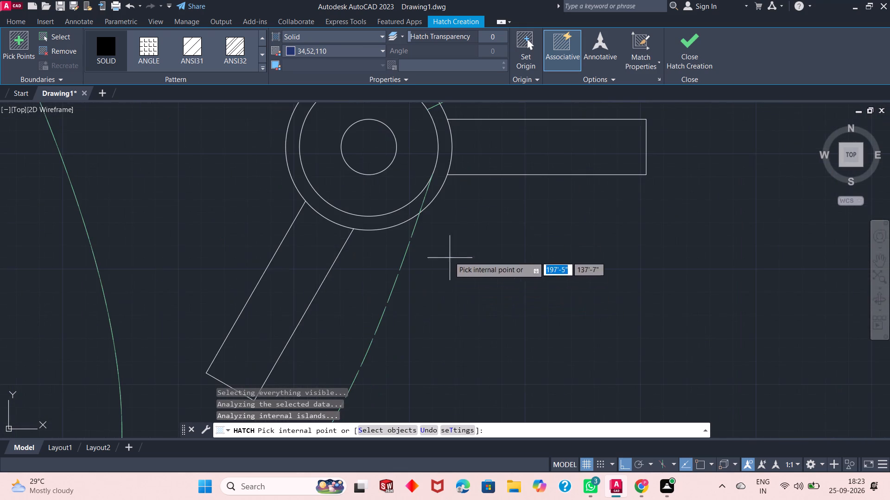
scroll(439, 224, down, 3)
click(402, 171)
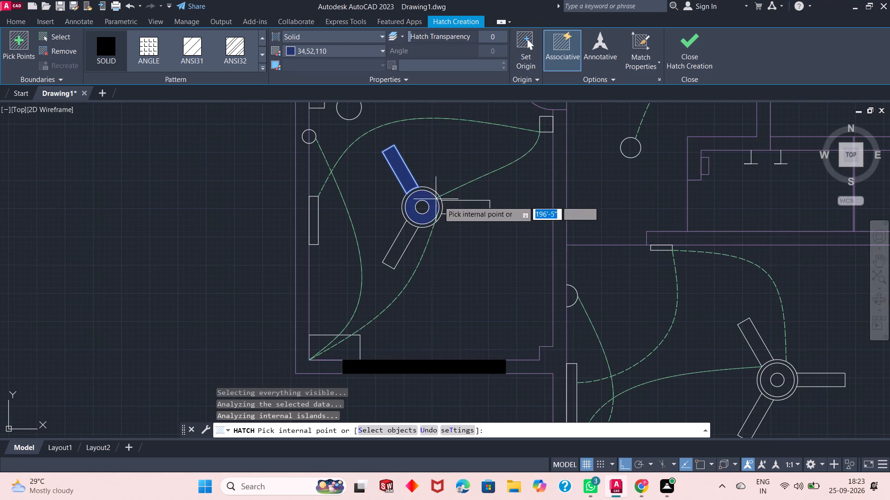
click(454, 206)
click(419, 218)
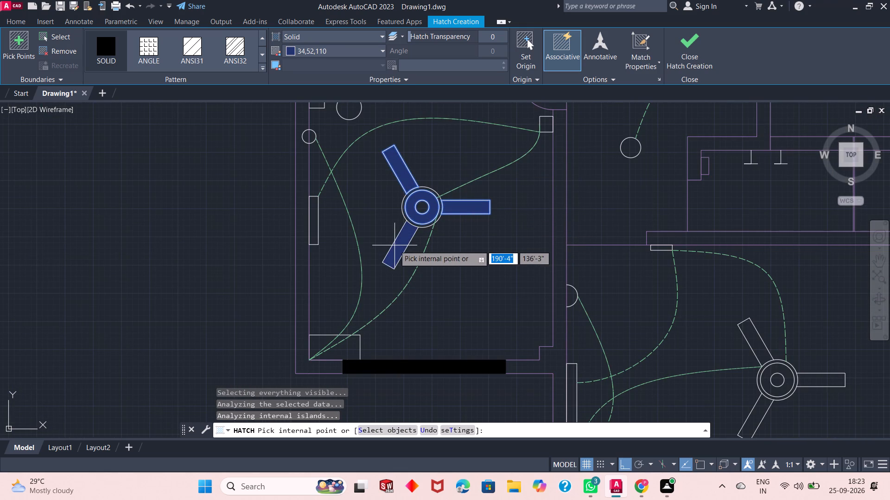
click(396, 249)
Fill the south room fan's hub ring and three blades with the same solid 34,52,110 hatch, and finish the hatch.
scroll(437, 220, down, 1)
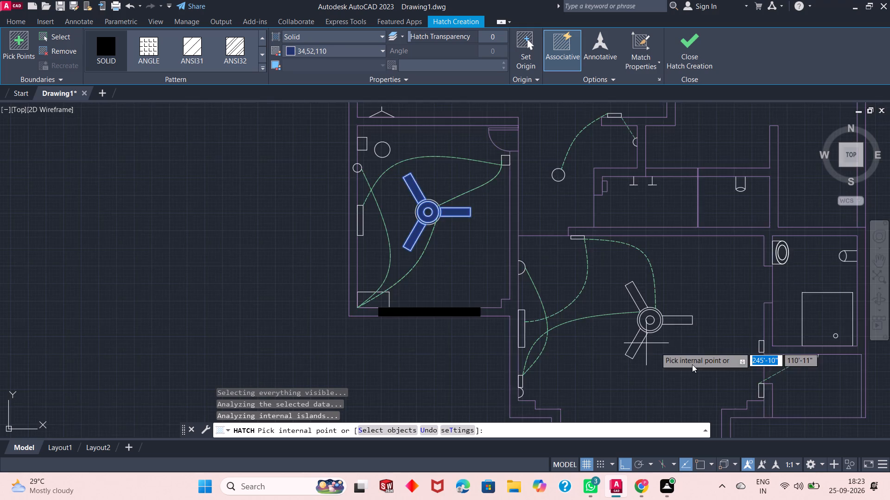
scroll(692, 364, up, 2)
click(596, 235)
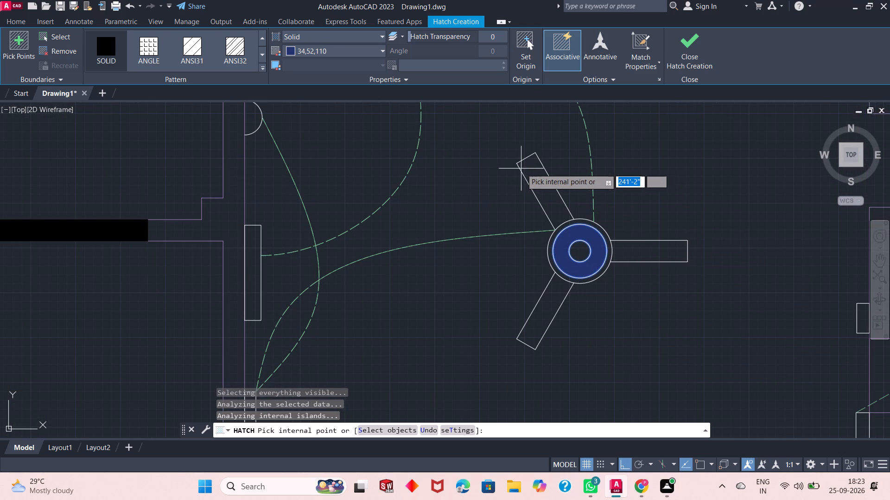
click(543, 185)
click(545, 309)
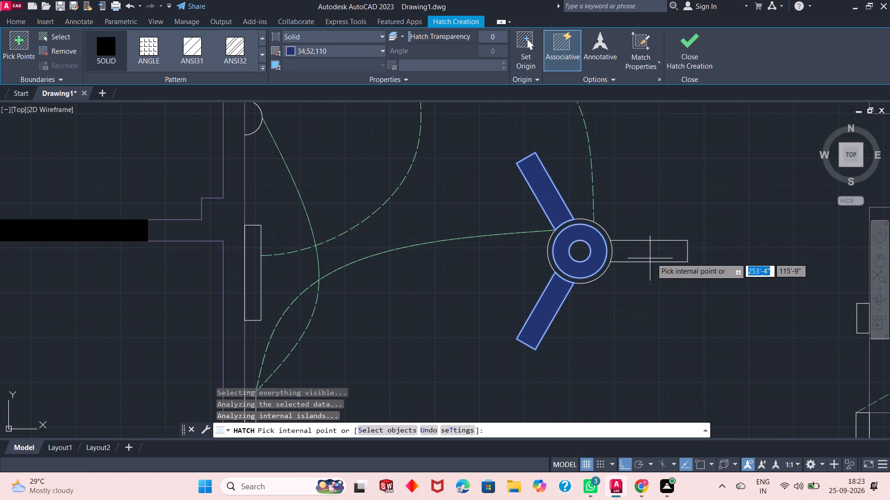
click(659, 254)
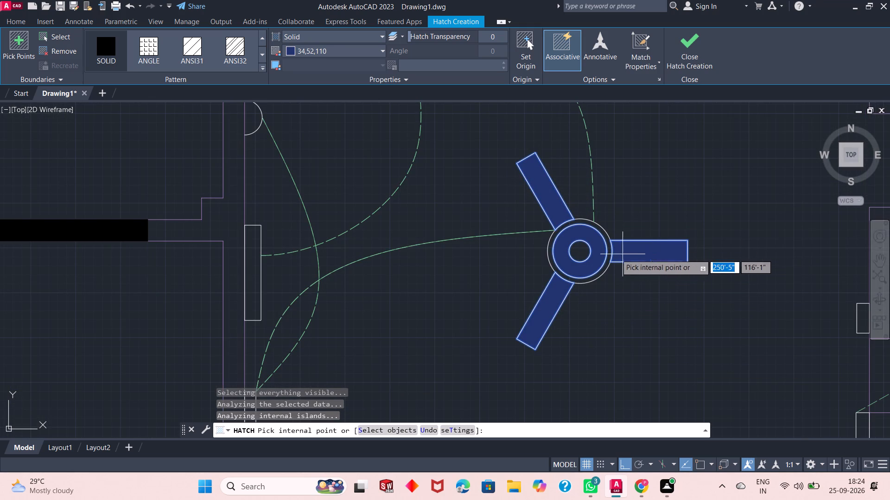
click(687, 60)
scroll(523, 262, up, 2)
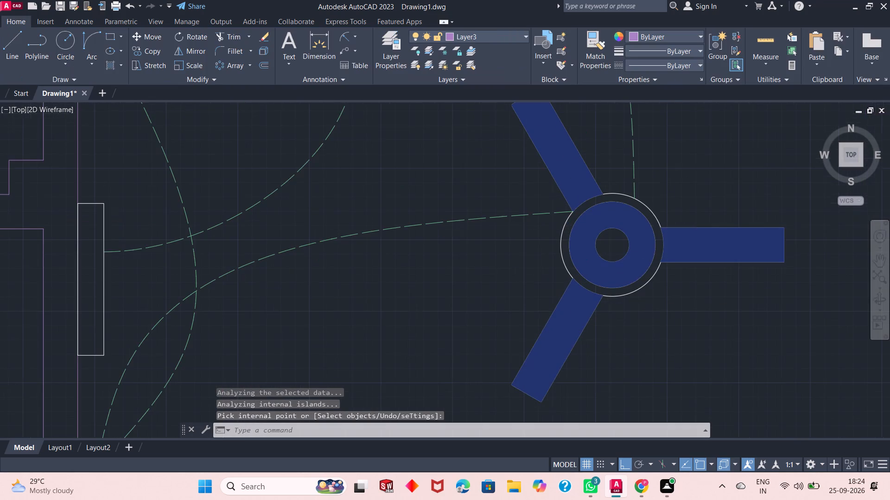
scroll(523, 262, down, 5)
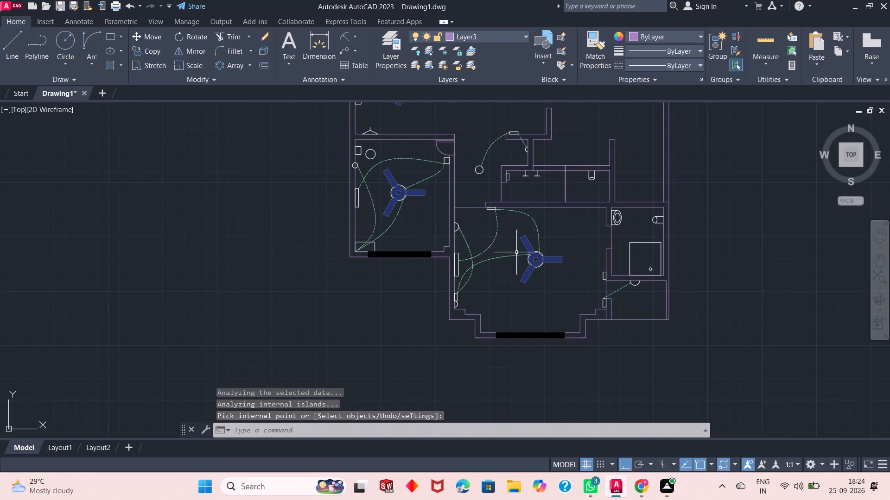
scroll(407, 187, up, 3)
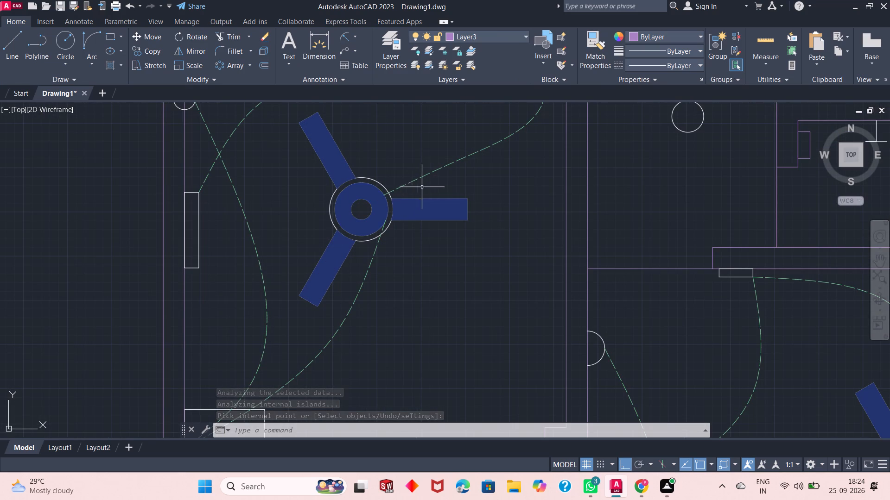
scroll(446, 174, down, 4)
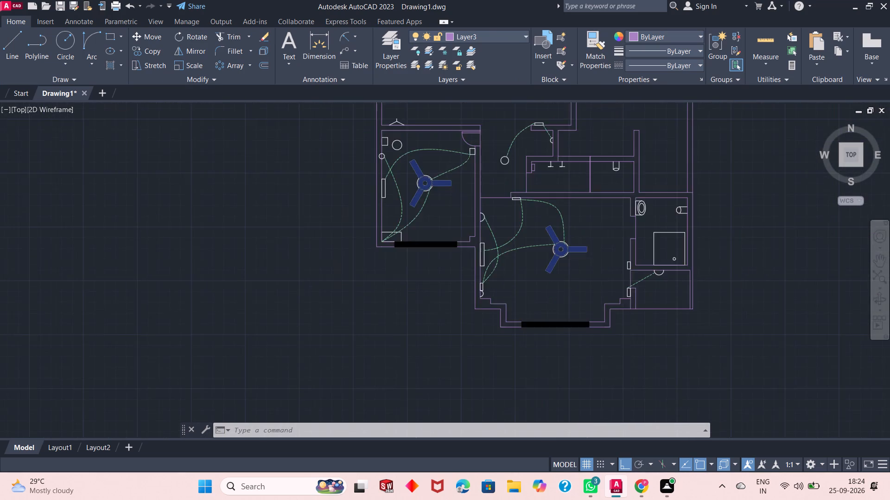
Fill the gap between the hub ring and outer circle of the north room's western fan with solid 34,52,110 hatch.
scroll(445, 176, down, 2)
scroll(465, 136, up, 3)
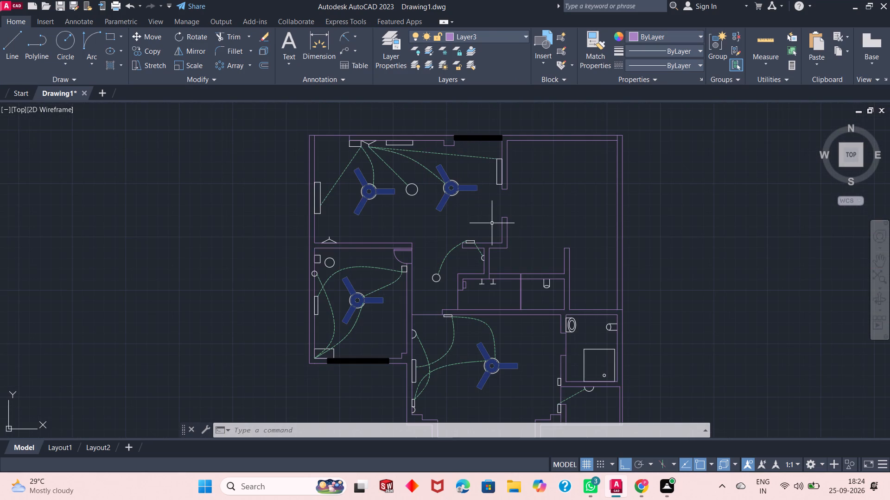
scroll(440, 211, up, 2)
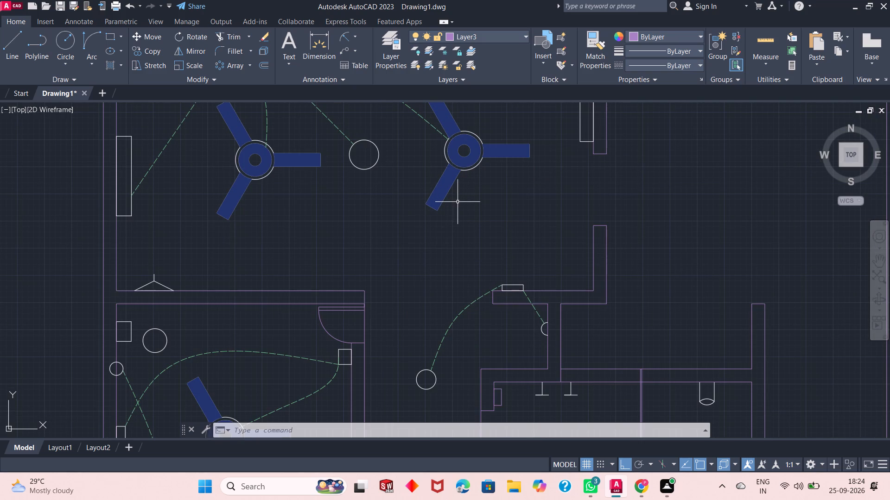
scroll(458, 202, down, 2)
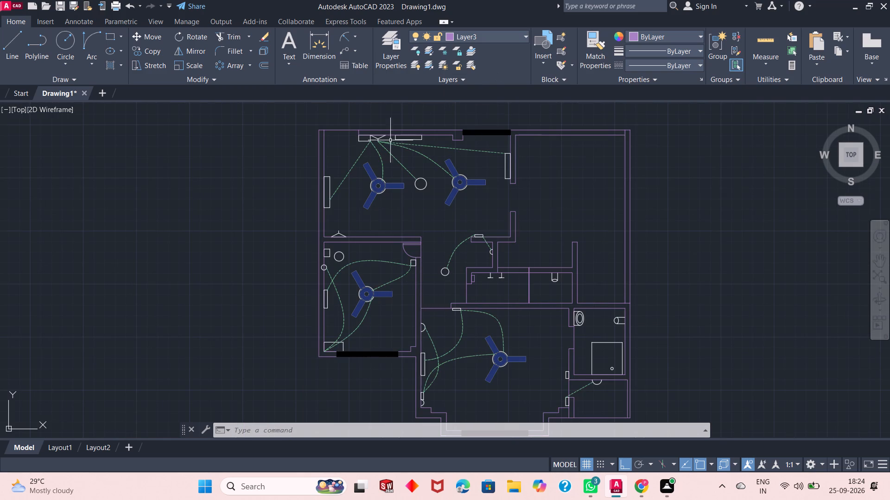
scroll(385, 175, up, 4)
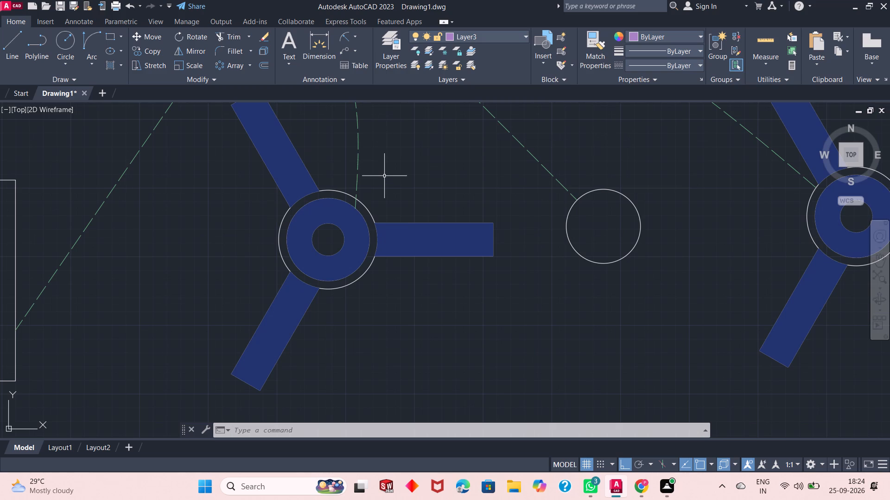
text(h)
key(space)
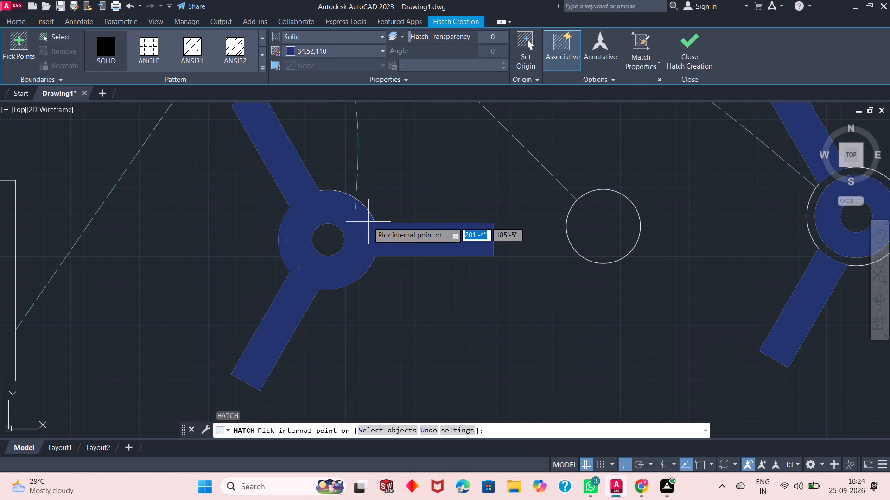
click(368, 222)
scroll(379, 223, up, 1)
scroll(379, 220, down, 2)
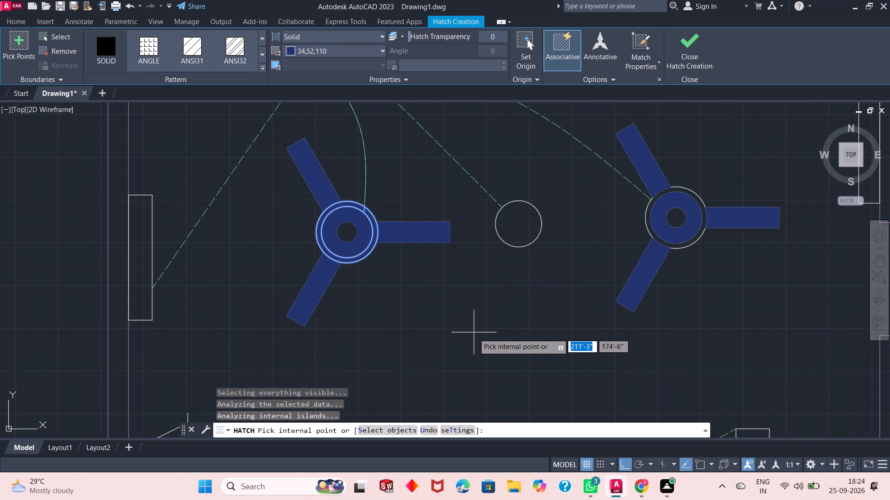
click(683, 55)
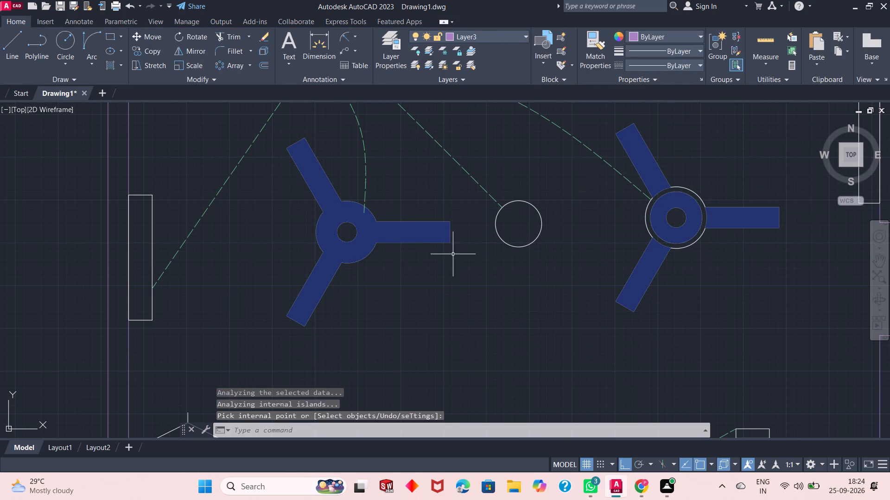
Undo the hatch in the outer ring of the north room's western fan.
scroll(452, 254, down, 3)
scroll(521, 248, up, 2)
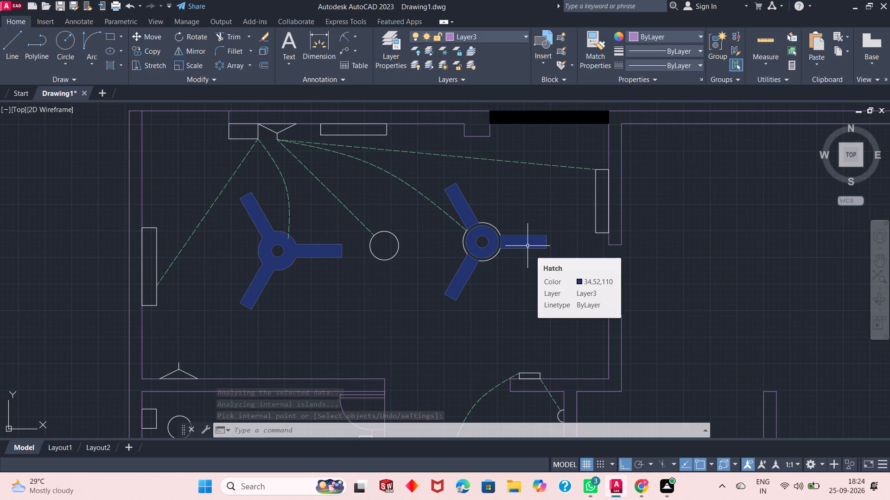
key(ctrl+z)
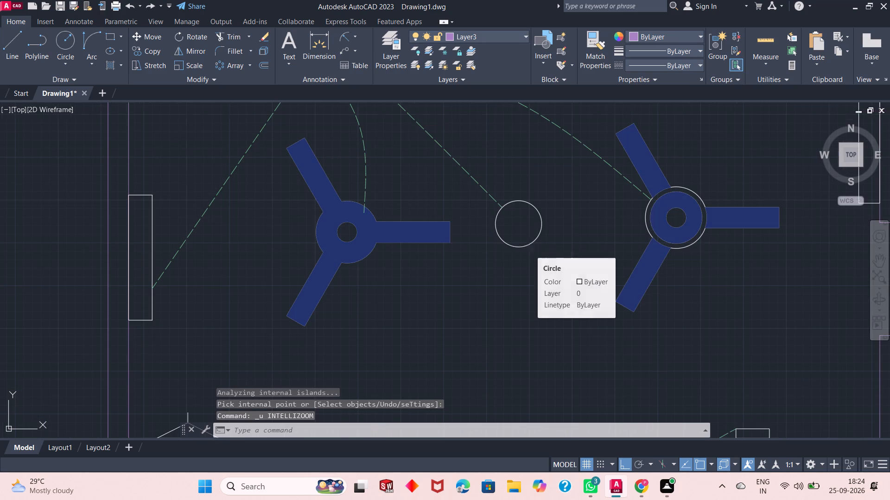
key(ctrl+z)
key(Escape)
Review the whole floor plan, checking the fans, wiring, wall openings, bathroom fixtures and door for anything left to finish.
scroll(450, 240, down, 4)
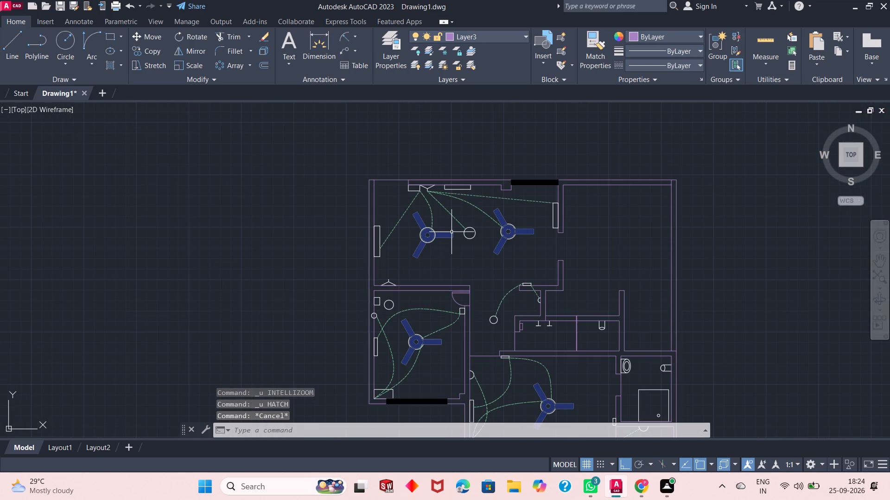
scroll(461, 233, down, 1)
scroll(457, 262, up, 1)
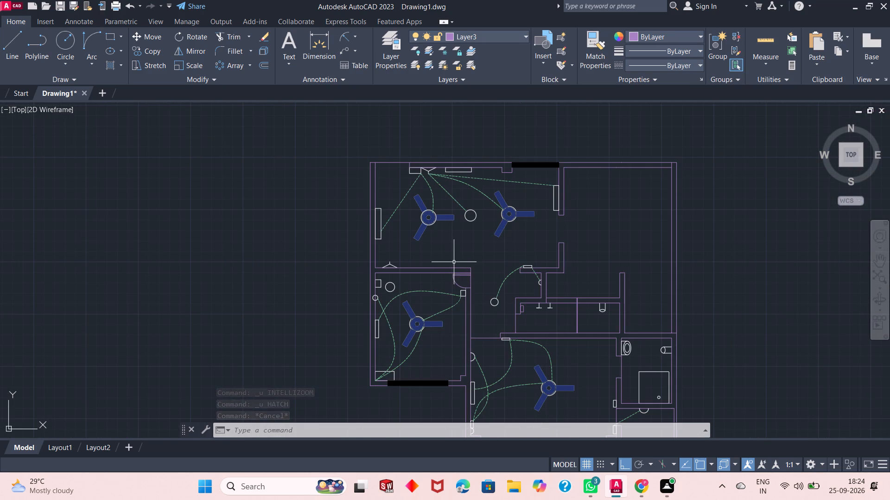
scroll(451, 249, down, 1)
scroll(542, 339, up, 1)
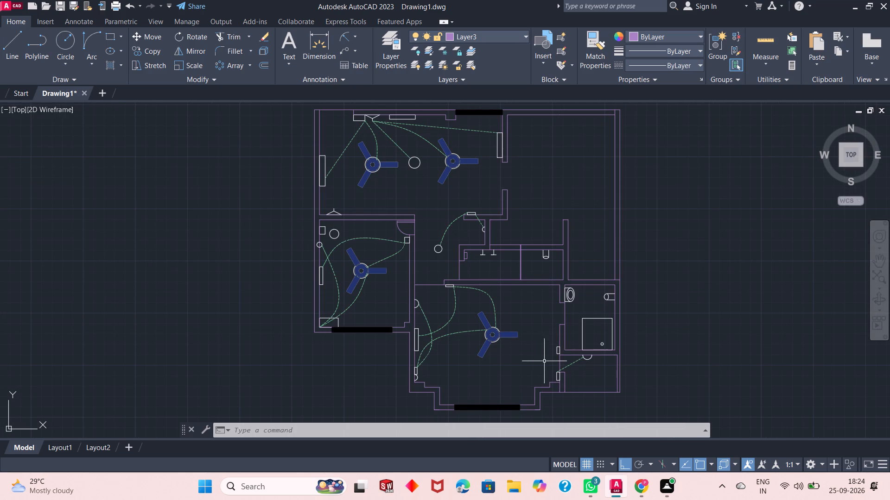
scroll(552, 363, up, 1)
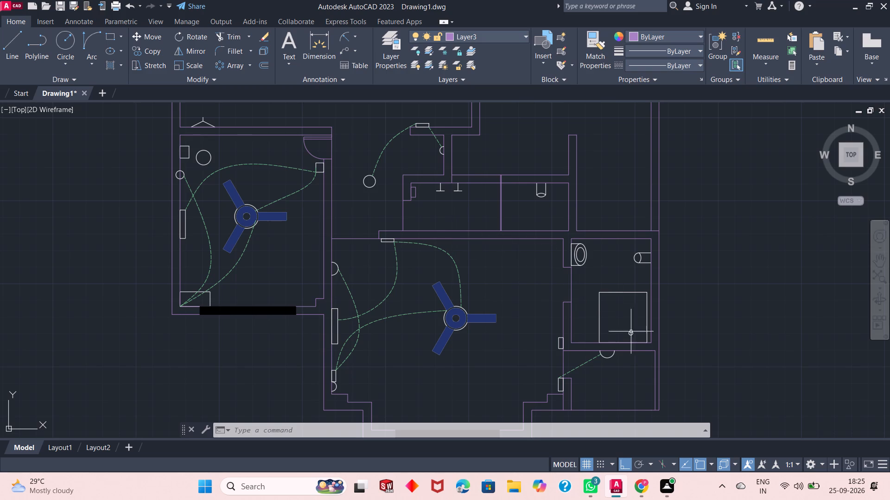
scroll(581, 295, up, 1)
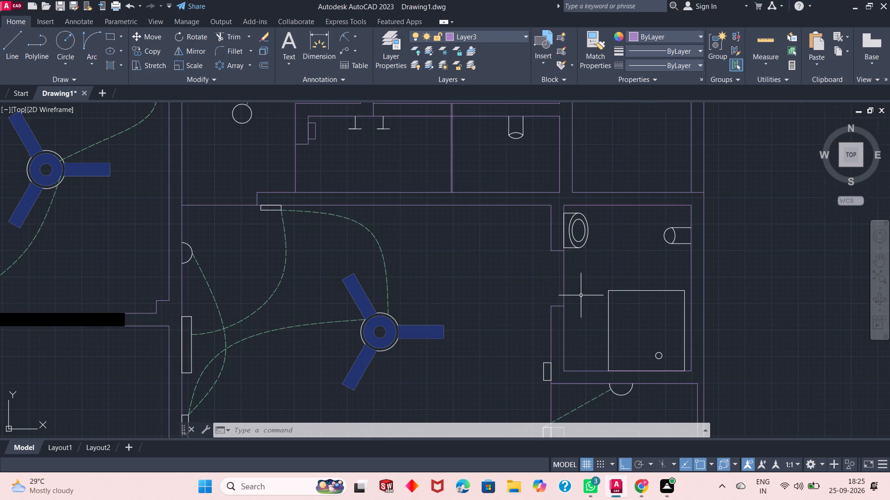
scroll(566, 319, down, 2)
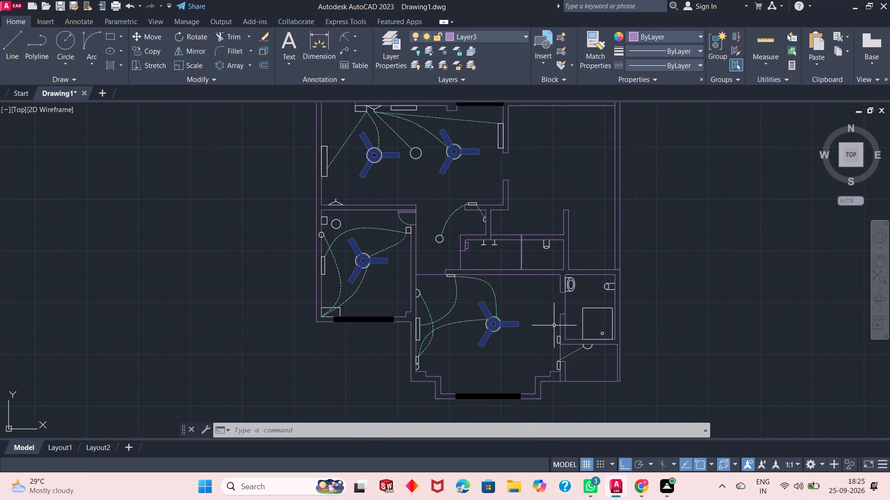
scroll(552, 322, down, 1)
scroll(497, 232, up, 2)
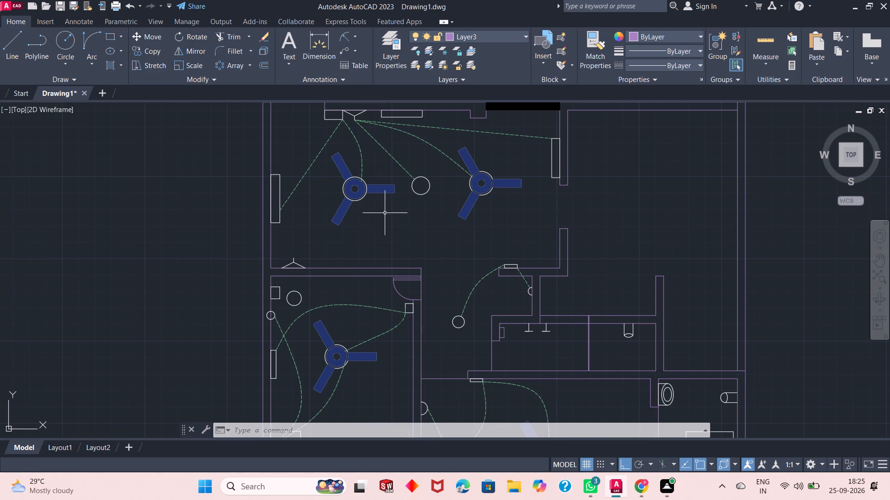
scroll(392, 225, down, 2)
scroll(442, 273, up, 2)
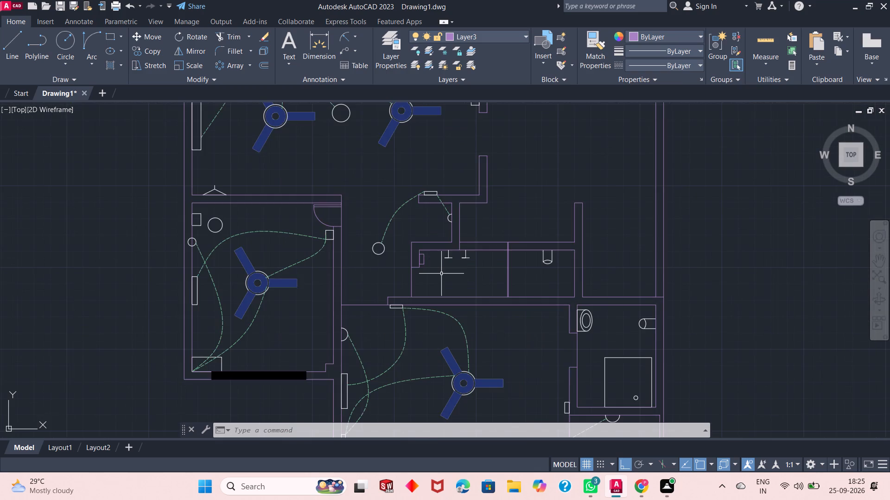
scroll(441, 274, down, 1)
scroll(467, 306, up, 1)
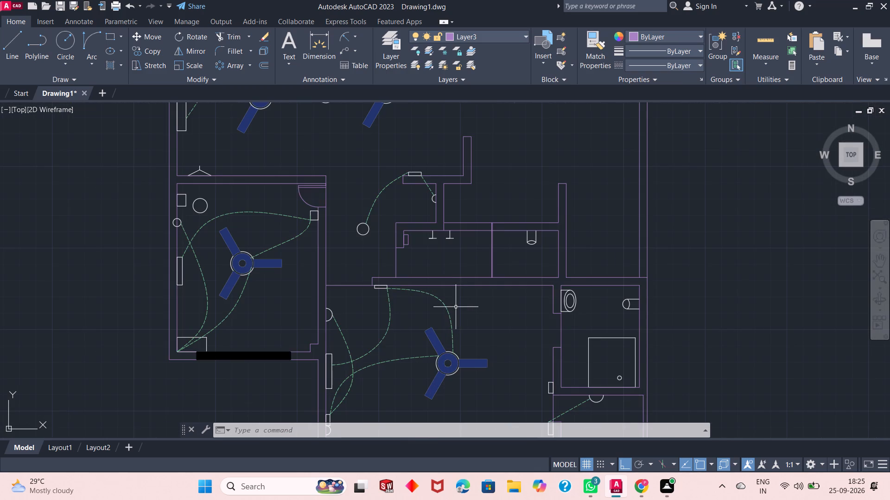
scroll(453, 307, down, 1)
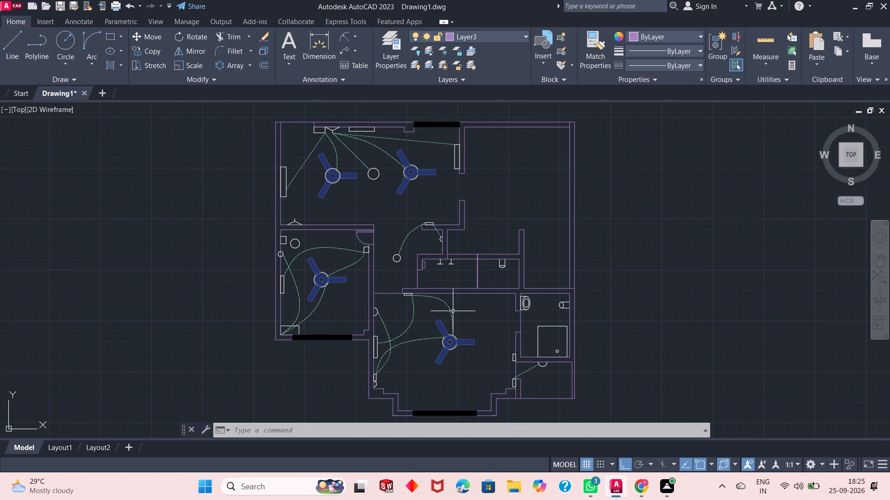
scroll(463, 203, down, 1)
scroll(465, 230, up, 1)
scroll(465, 230, down, 1)
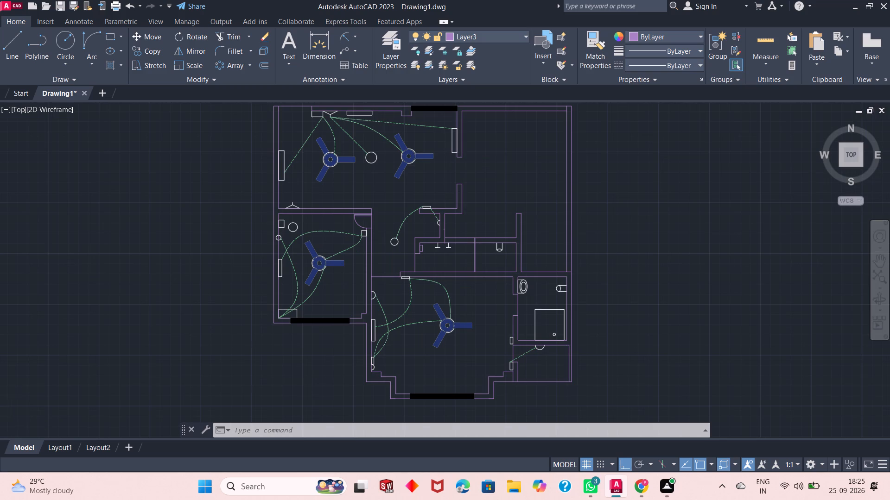
scroll(461, 219, up, 1)
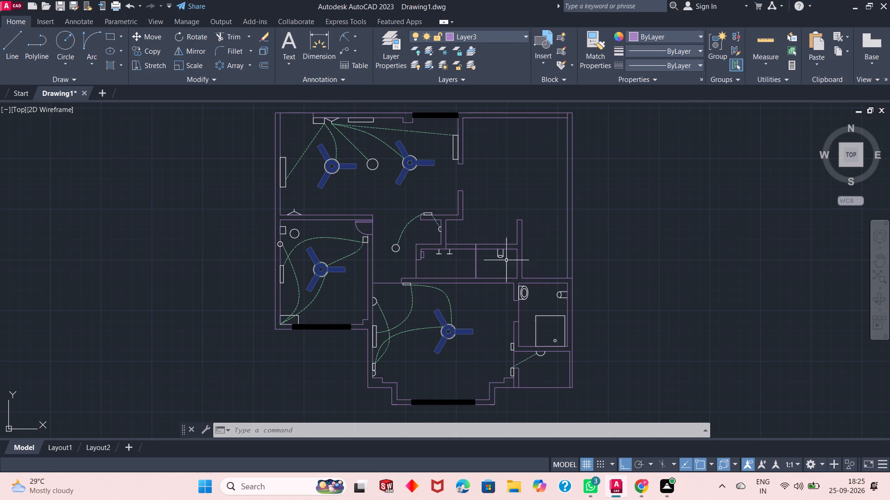
scroll(443, 261, down, 1)
scroll(443, 261, up, 1)
scroll(442, 260, down, 1)
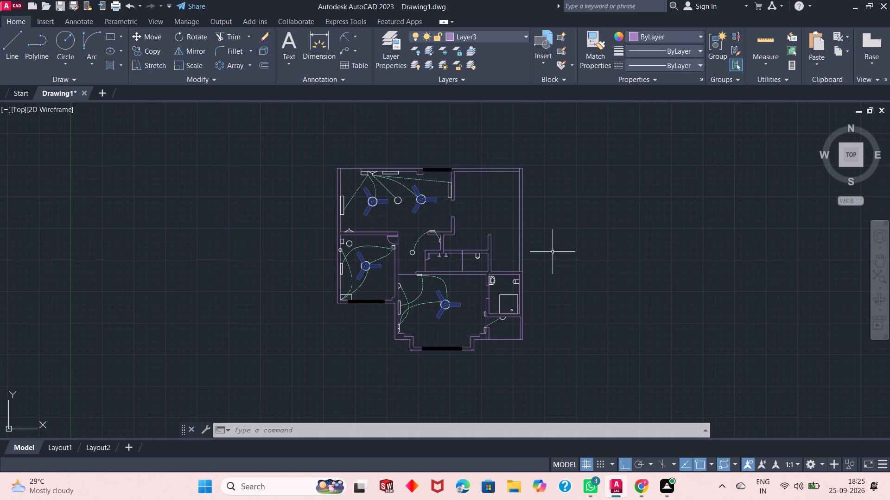
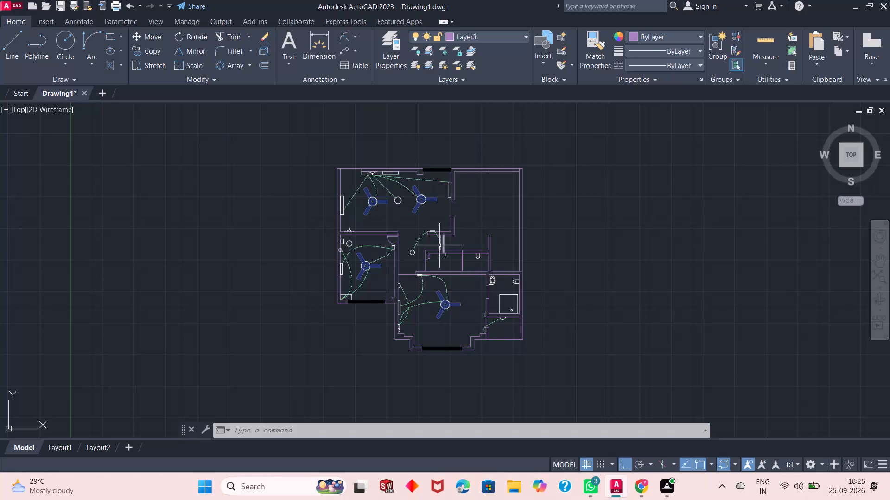
Examine the floor plan's electrical layout room by room, including the wiring, fans, wall fixtures and bathroom area.
scroll(433, 242, down, 1)
scroll(433, 242, up, 5)
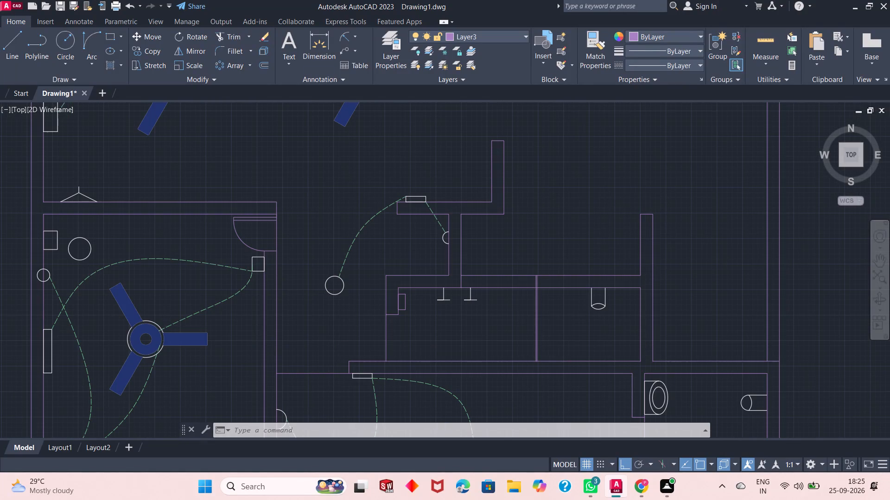
scroll(432, 242, down, 1)
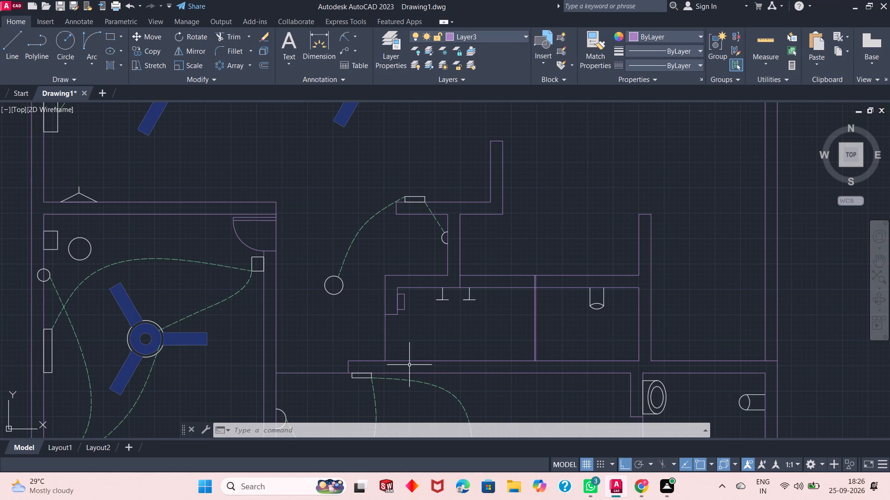
scroll(428, 334, down, 2)
scroll(426, 358, up, 2)
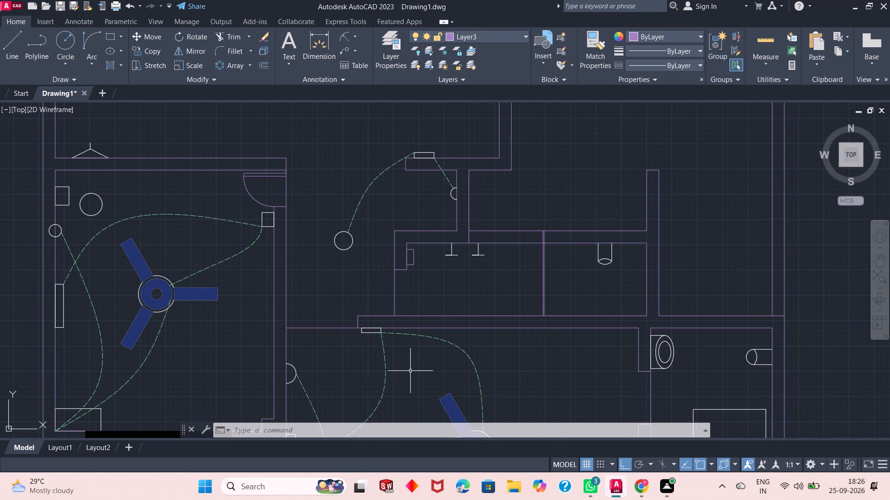
scroll(410, 371, up, 1)
middle_drag(399, 306, 385, 167)
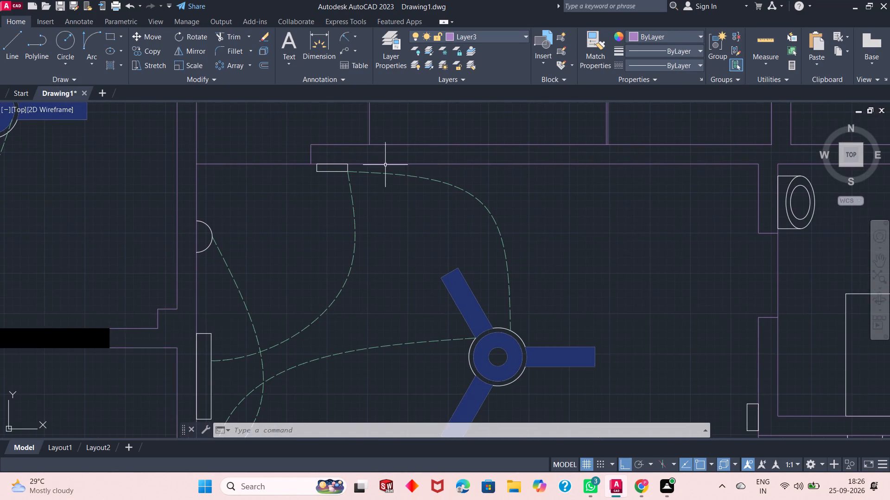
scroll(421, 227, down, 2)
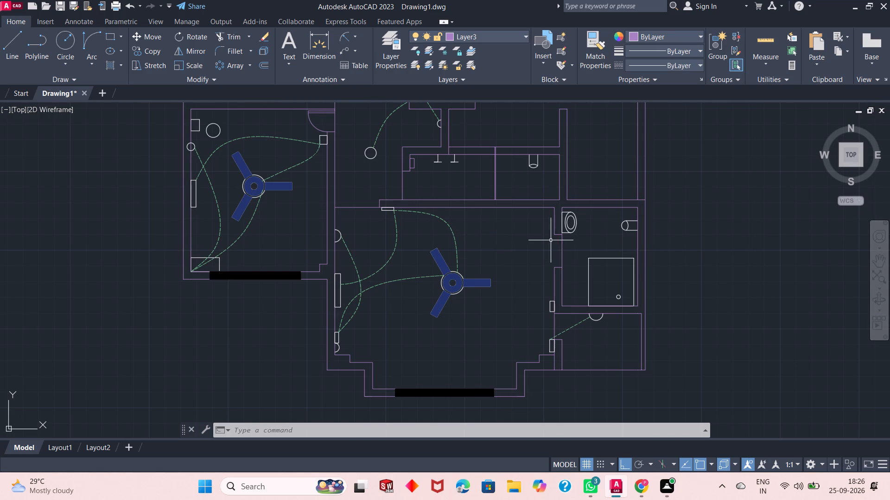
scroll(617, 298, down, 1)
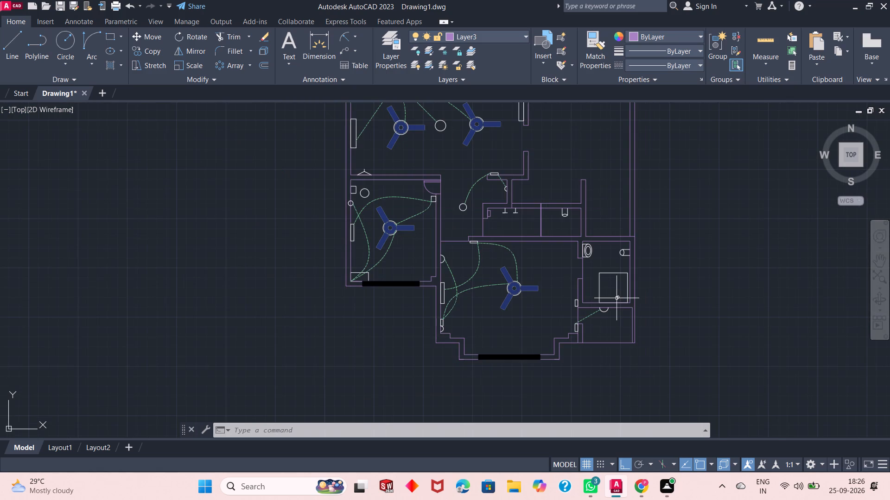
scroll(617, 298, up, 1)
scroll(636, 242, up, 1)
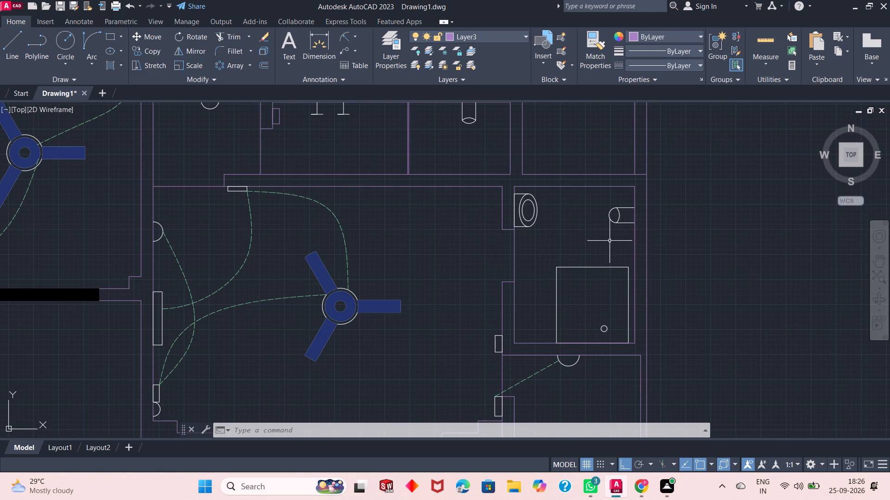
scroll(585, 279, down, 3)
scroll(539, 190, up, 1)
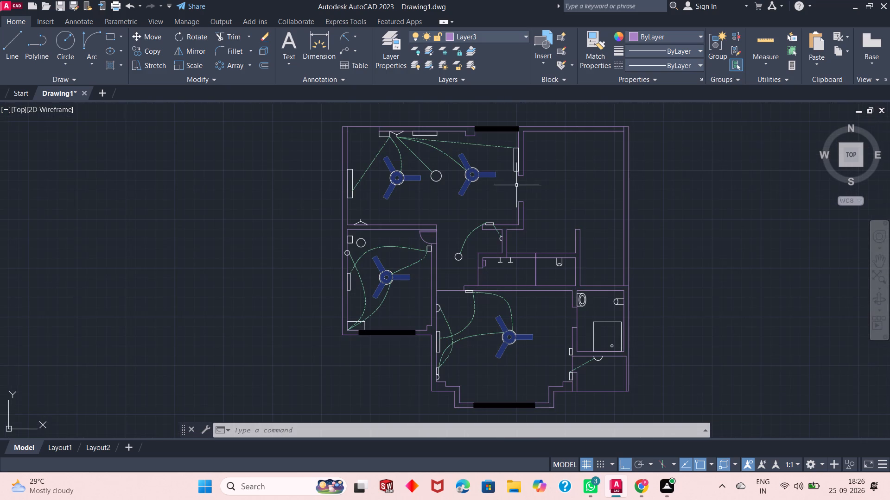
middle_drag(506, 187, 496, 217)
scroll(413, 186, down, 2)
scroll(413, 186, up, 4)
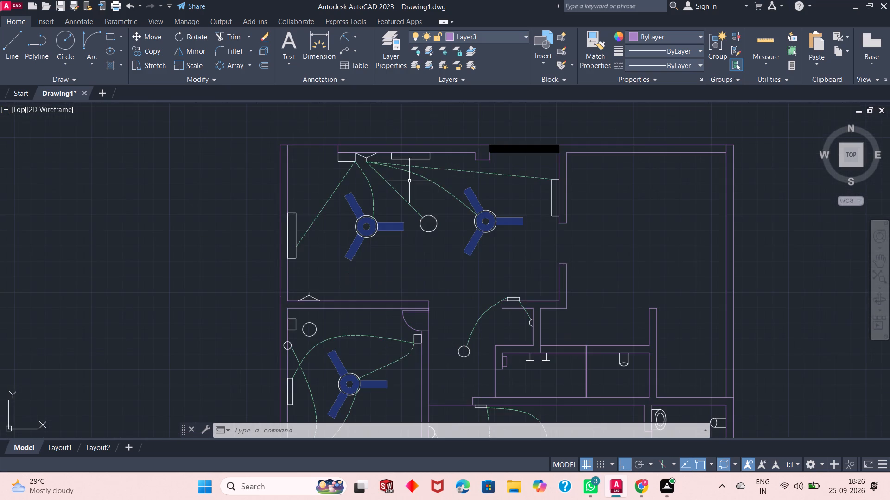
scroll(333, 142, up, 2)
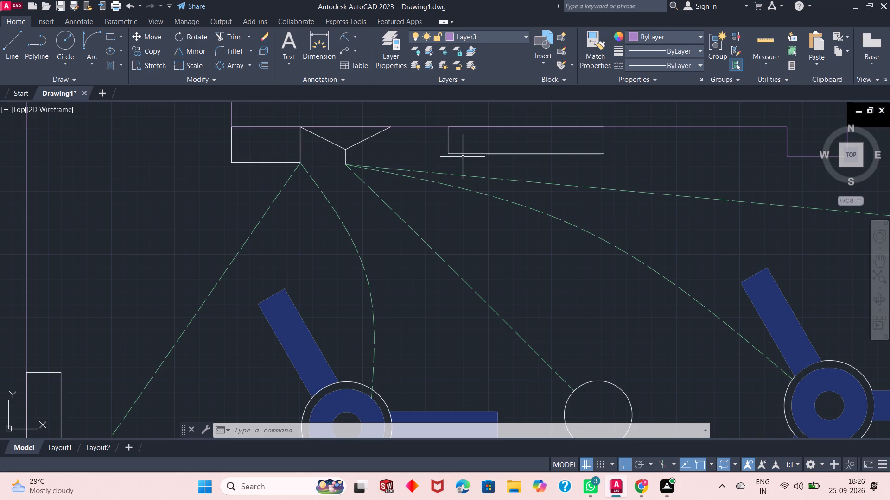
On layer 0 with ortho off, draw a corner-to-corner diagonal line across the rectangular fixture on the upper-left room's west wall.
scroll(466, 161, down, 1)
click(512, 36)
click(487, 51)
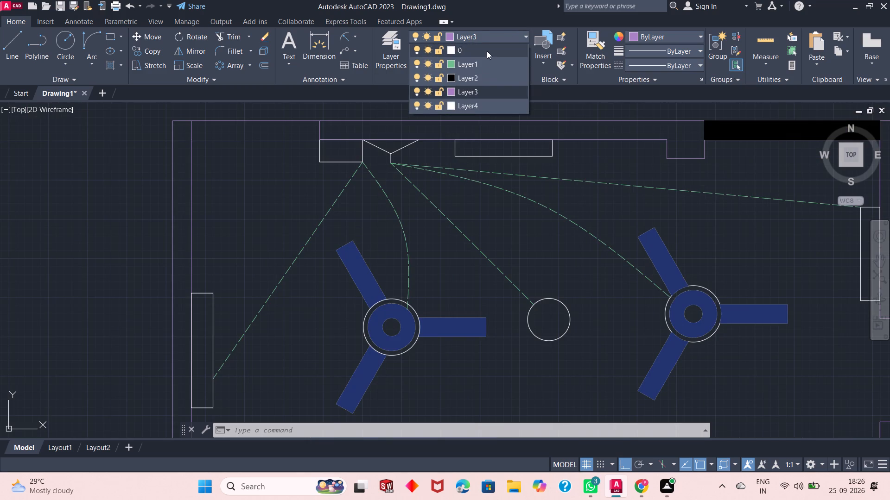
click(18, 44)
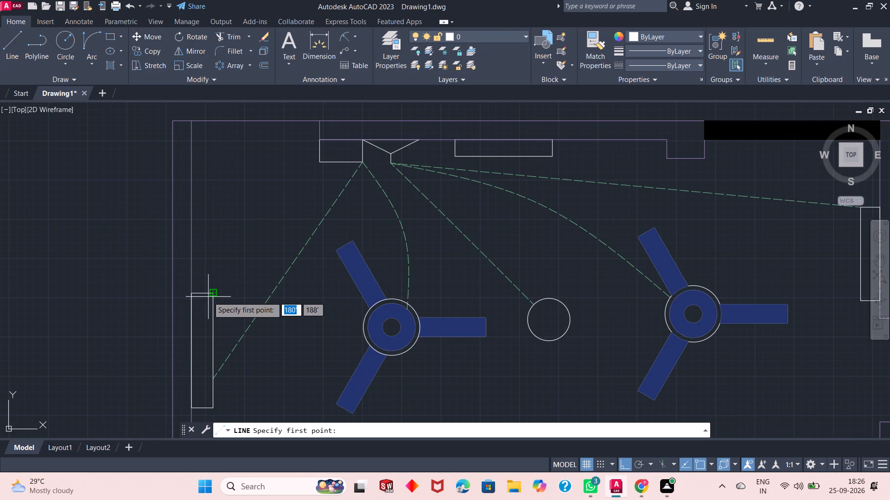
click(212, 297)
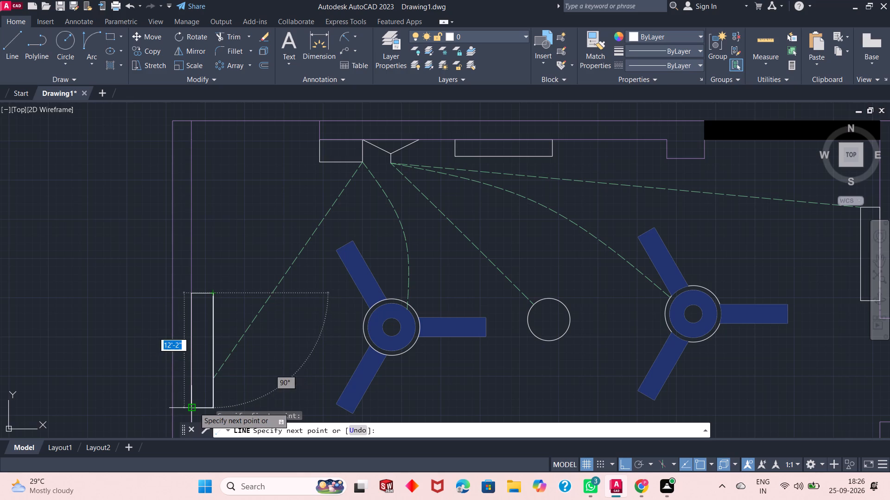
key(F8)
click(195, 407)
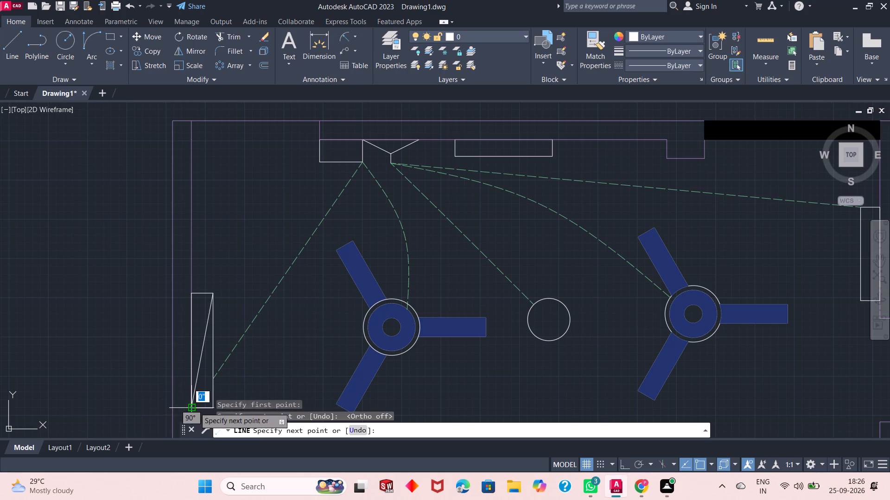
key(Escape)
Draw a corner-to-corner diagonal line across the long rectangular fixture on the same room's north wall.
scroll(226, 242, down, 2)
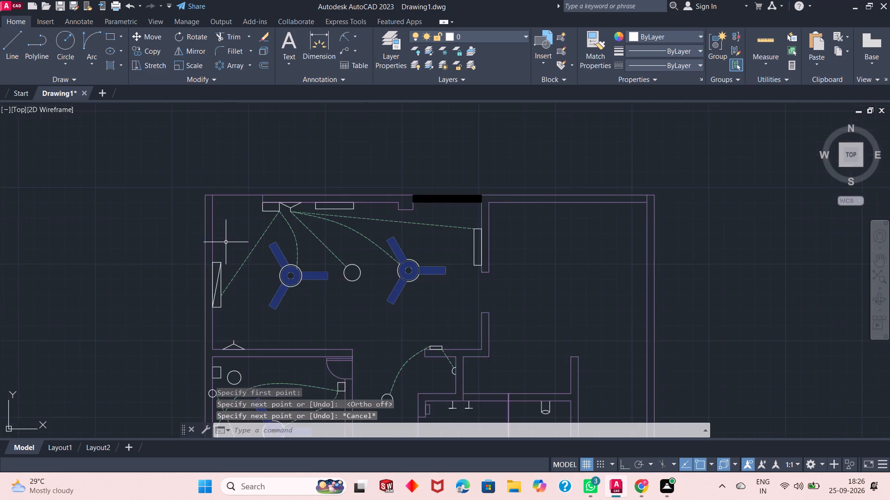
scroll(226, 242, up, 1)
scroll(383, 172, up, 1)
key(space)
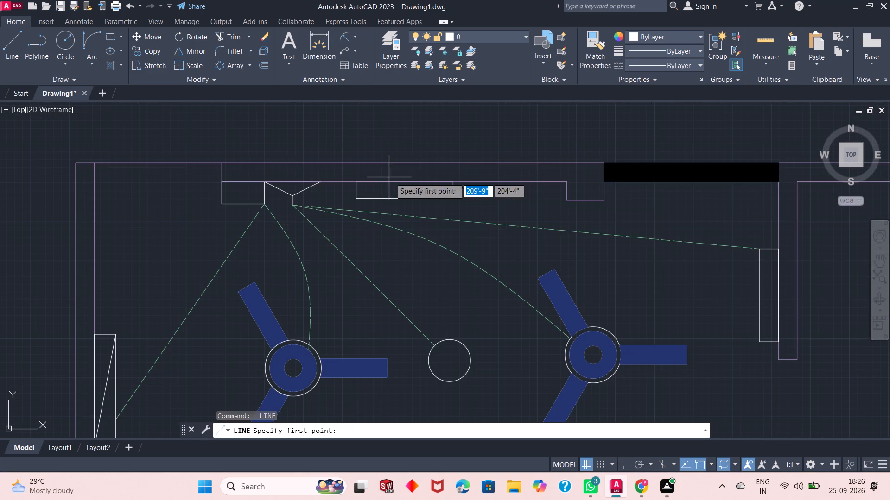
click(355, 184)
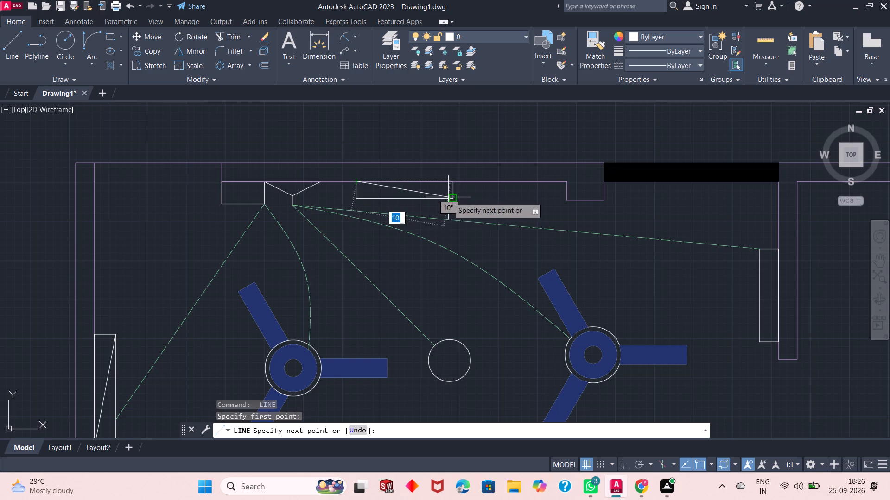
click(453, 196)
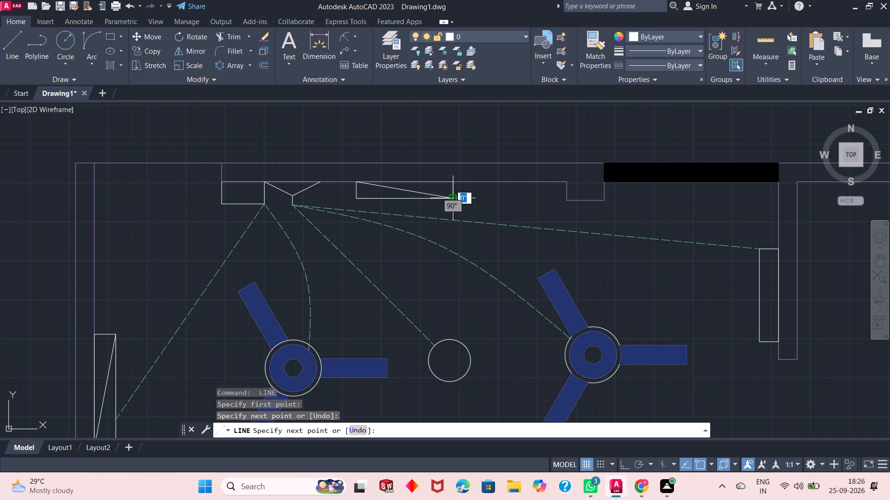
key(Escape)
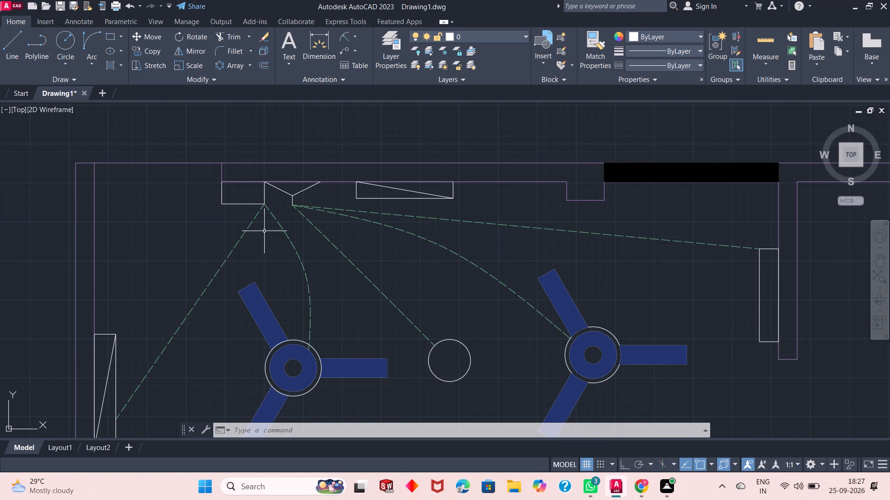
Draw a diagonal line between opposite corners of the rectangular fixture on the same room's east wall.
key(space)
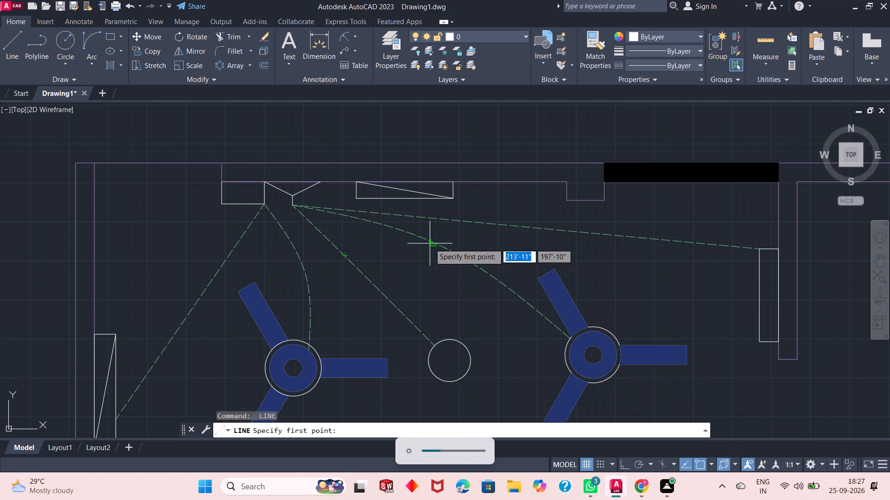
key(Escape)
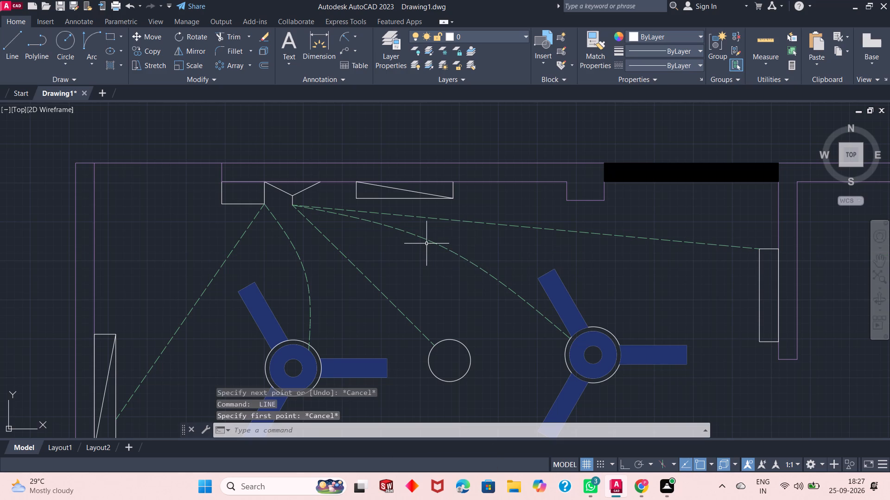
key(space)
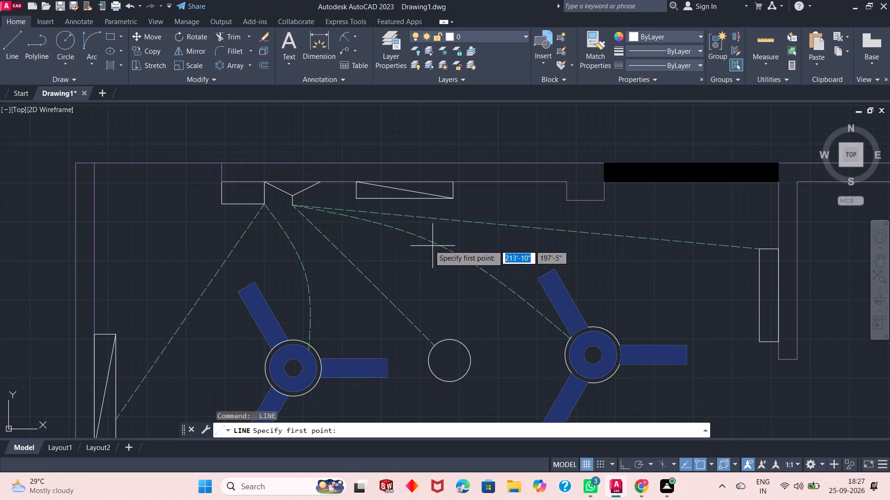
scroll(389, 233, down, 1)
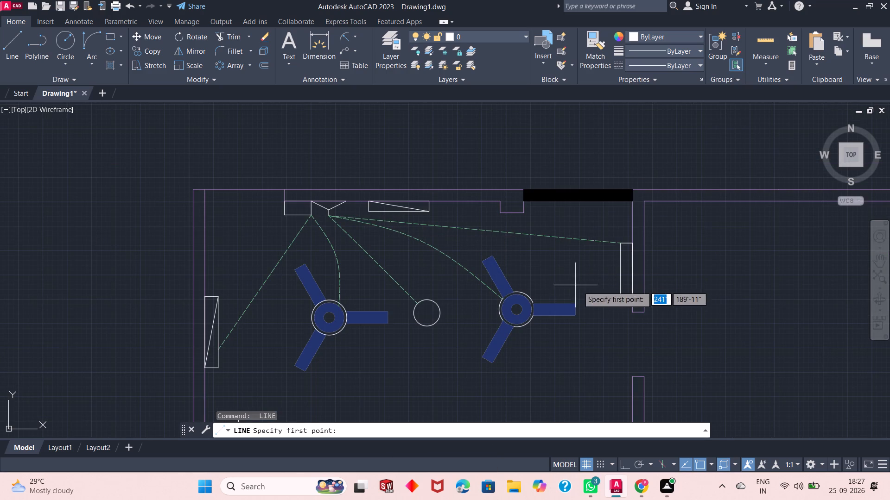
click(635, 302)
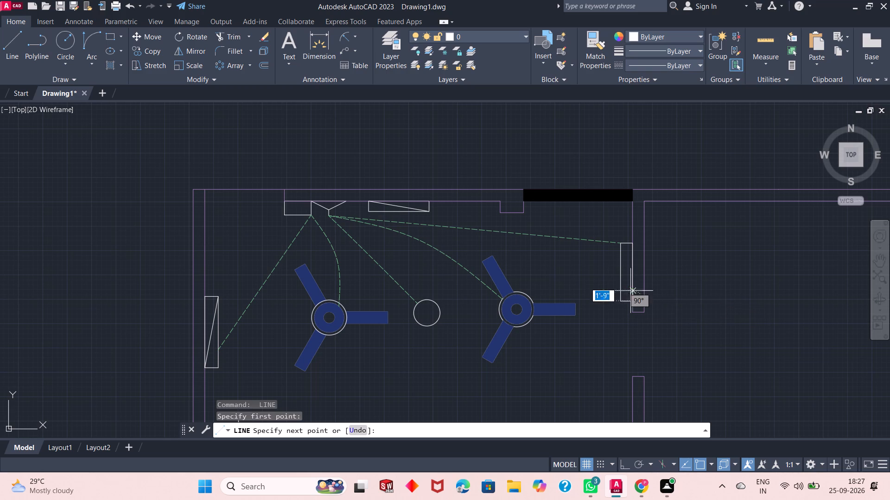
click(623, 244)
key(Escape)
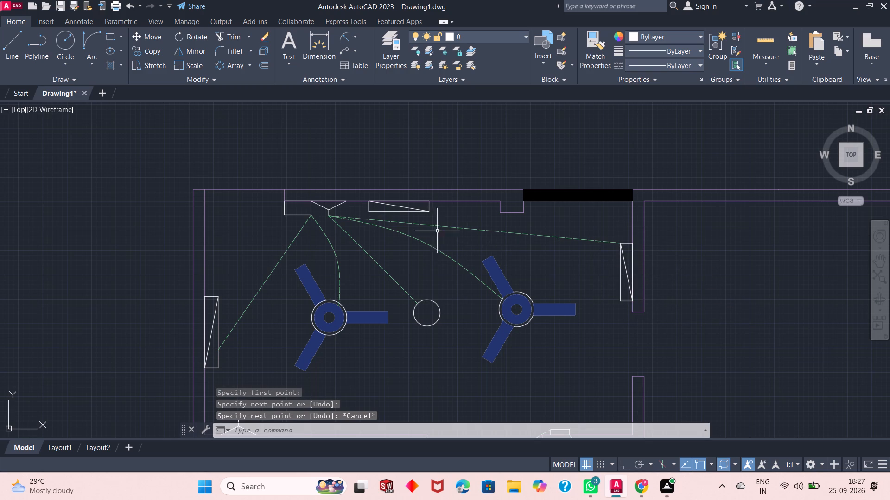
Draw a corner-to-corner diagonal line across the narrow rectangular fixture on the middle-left room's west wall.
scroll(400, 196, down, 2)
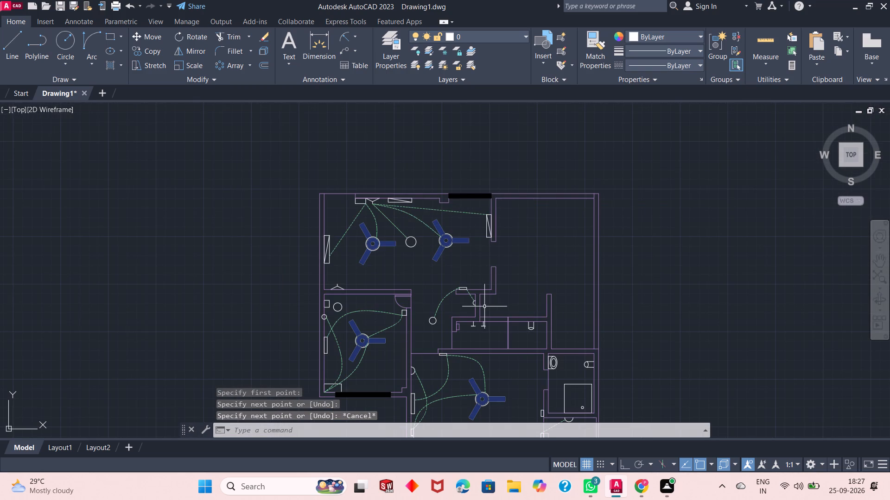
scroll(484, 306, down, 1)
scroll(407, 325, up, 3)
key(space)
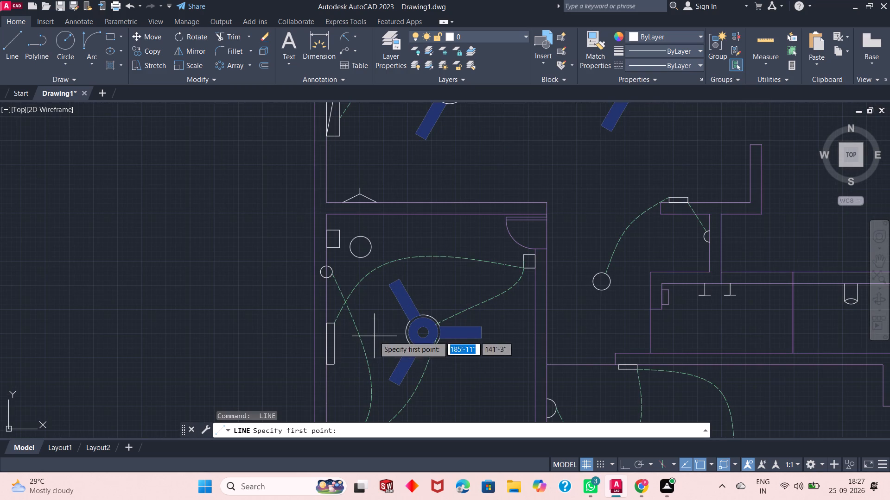
scroll(333, 360, up, 2)
click(315, 373)
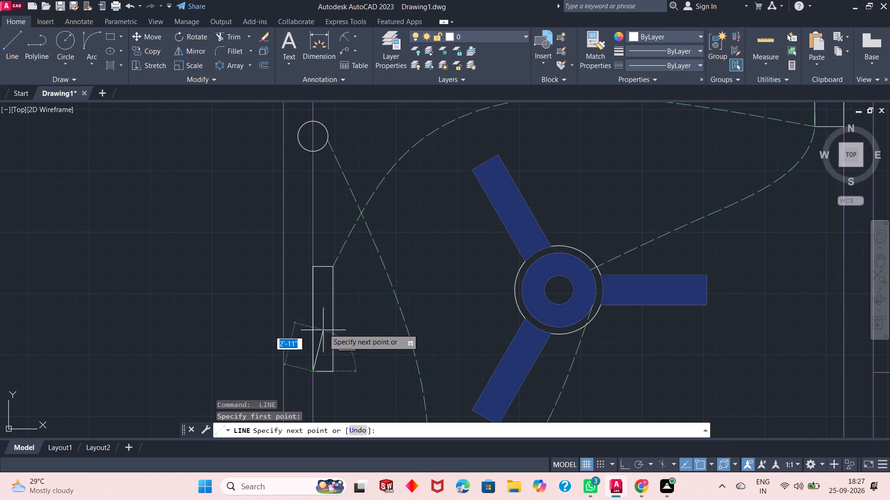
click(331, 268)
key(Escape)
Draw a corner-to-corner diagonal line across the tall rectangular fixture on the west wall of the lower room with the bay.
scroll(366, 240, down, 2)
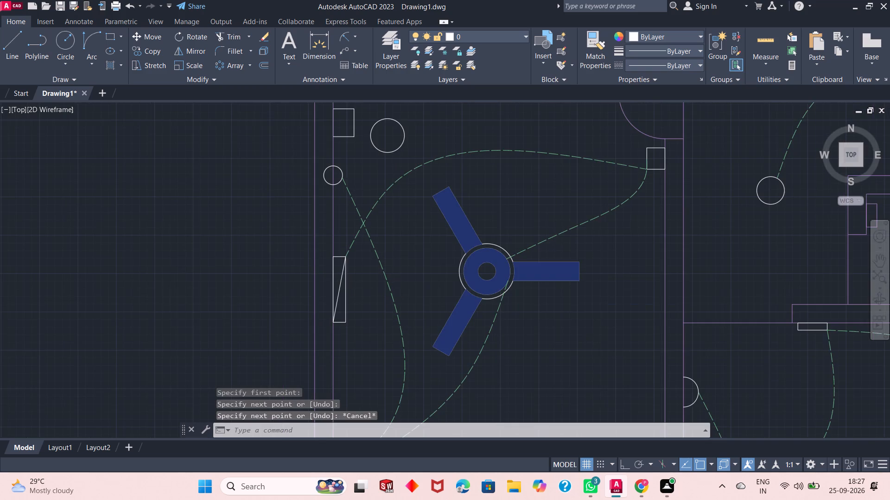
scroll(366, 240, down, 1)
scroll(496, 367, down, 1)
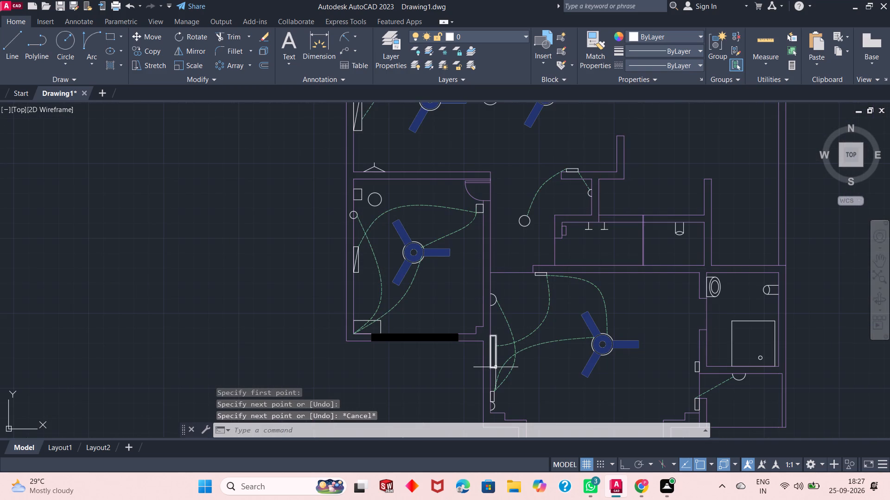
key(space)
scroll(496, 367, up, 5)
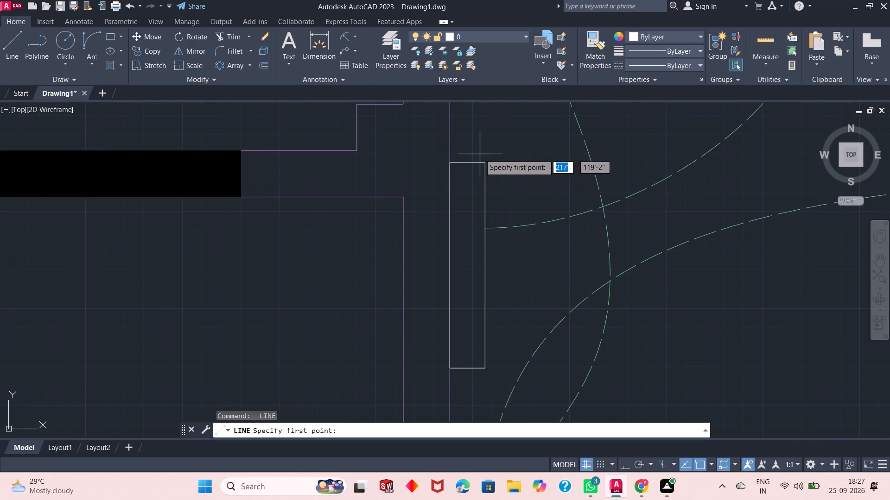
click(484, 165)
click(447, 369)
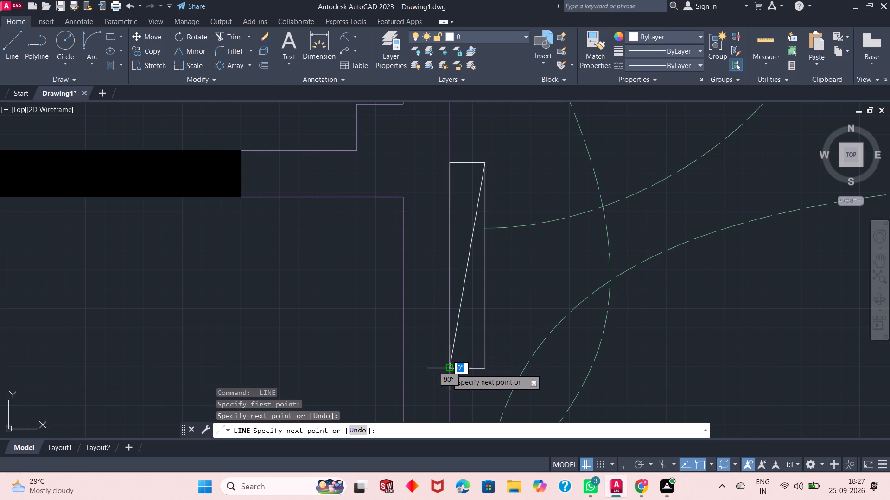
key(Escape)
scroll(447, 363, up, 2)
scroll(420, 320, down, 4)
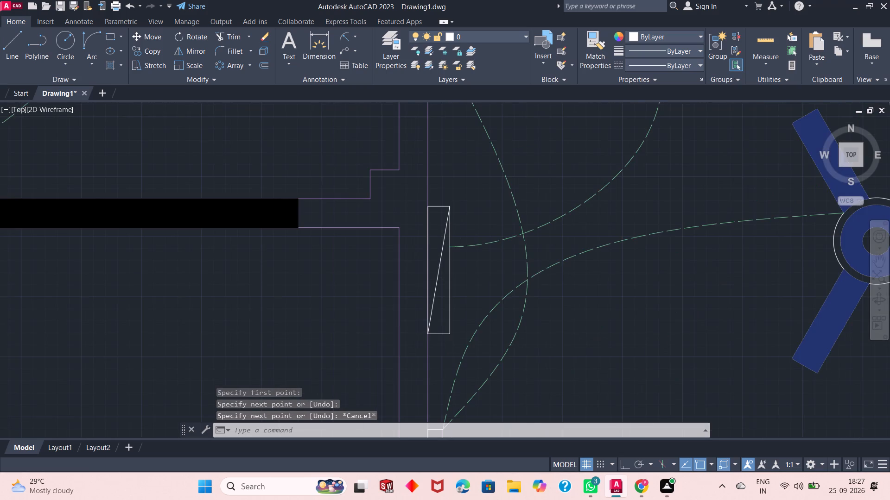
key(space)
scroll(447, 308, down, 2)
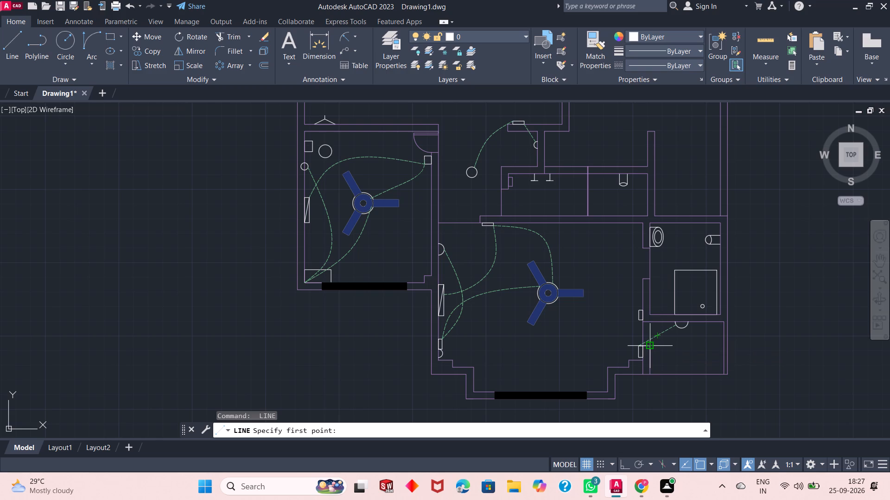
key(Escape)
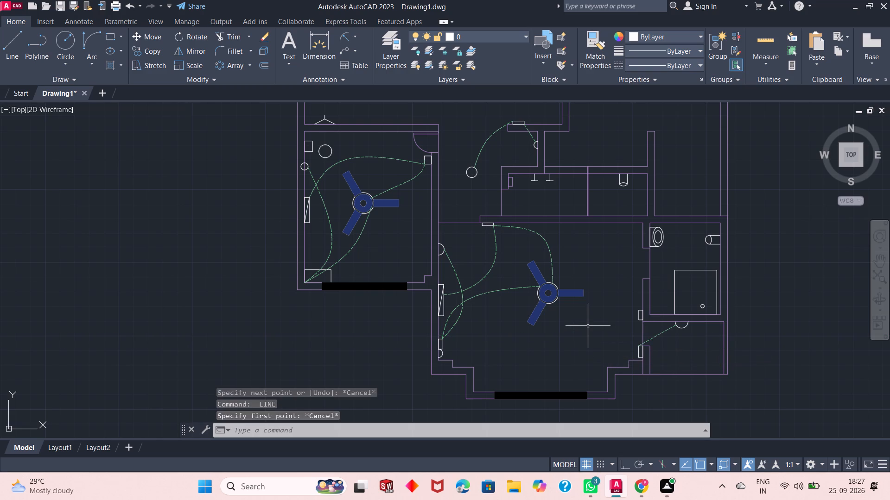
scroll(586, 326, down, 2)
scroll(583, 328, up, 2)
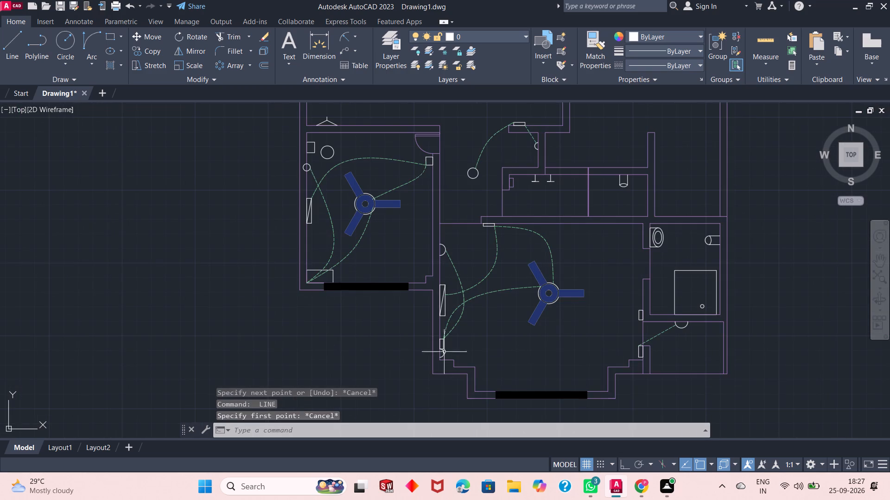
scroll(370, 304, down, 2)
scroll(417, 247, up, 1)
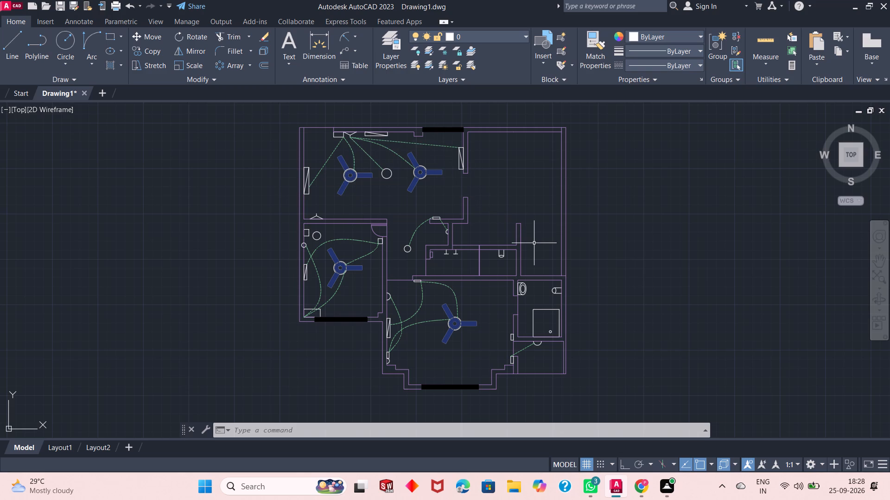
Start saving the drawing and choose the OneDrive folder as its save location.
key(ctrl+s)
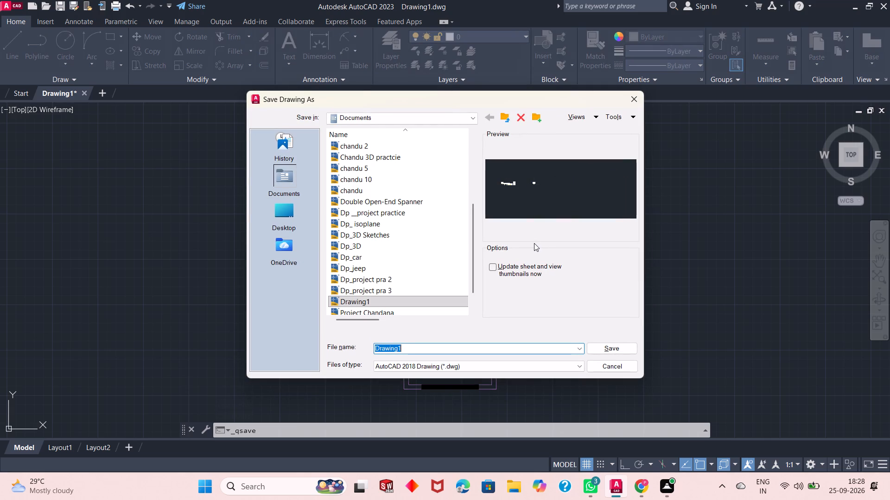
key(shift+d)
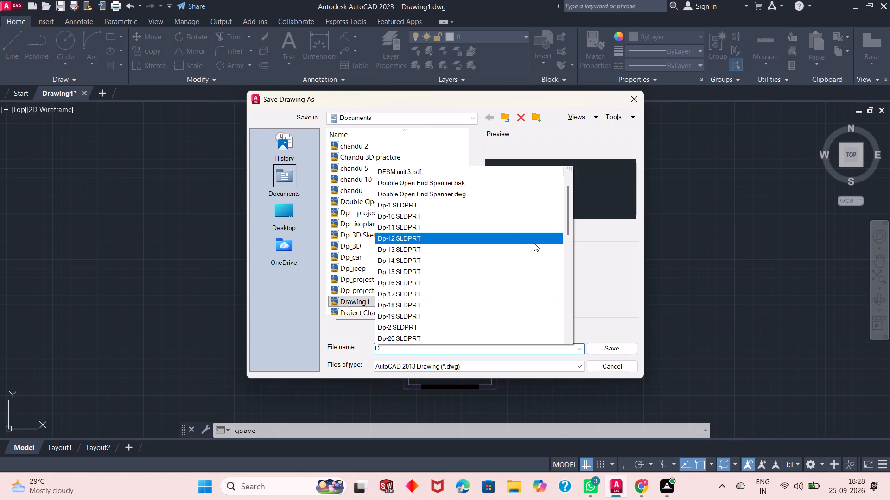
key(o)
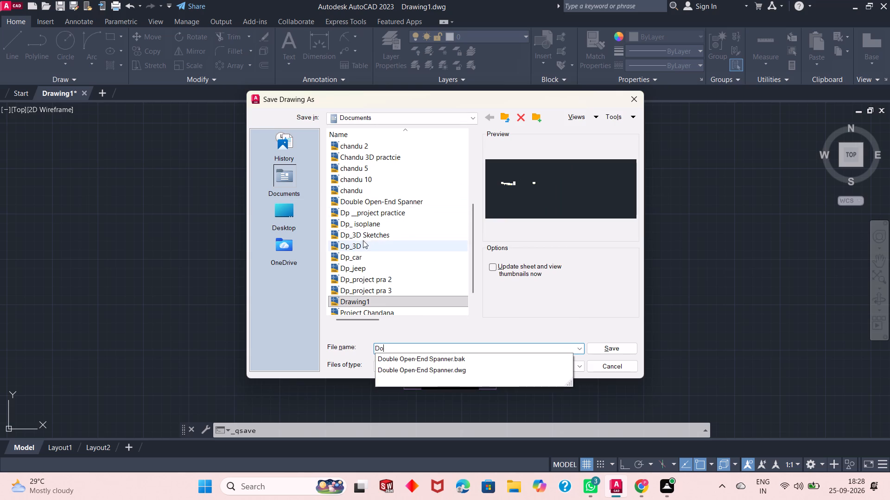
scroll(377, 233, down, 5)
scroll(377, 233, up, 5)
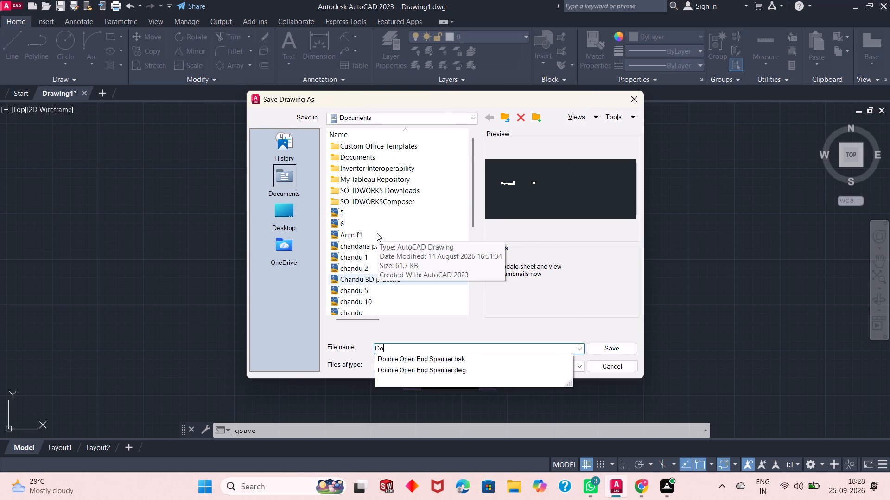
scroll(377, 233, up, 3)
scroll(377, 232, down, 2)
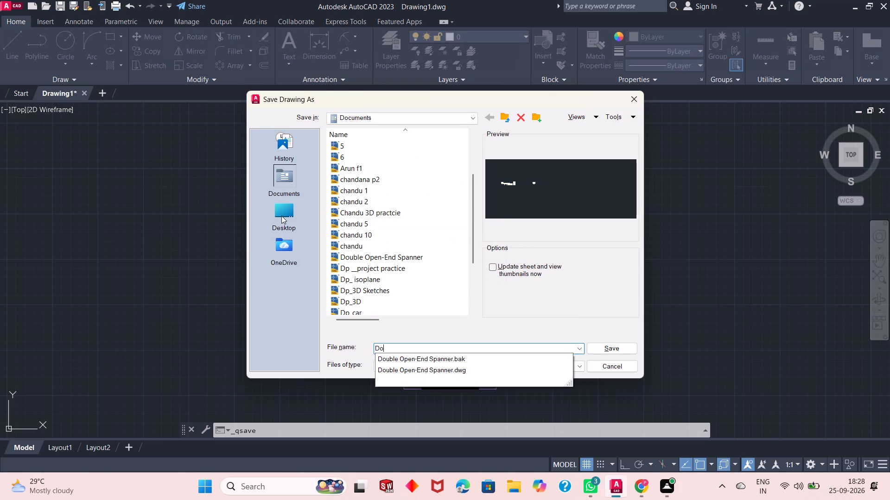
click(281, 216)
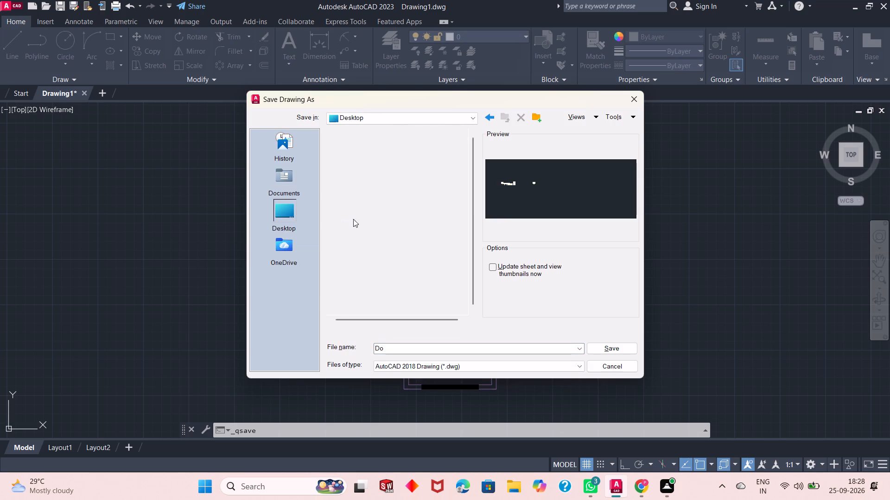
scroll(380, 226, down, 4)
scroll(380, 226, up, 2)
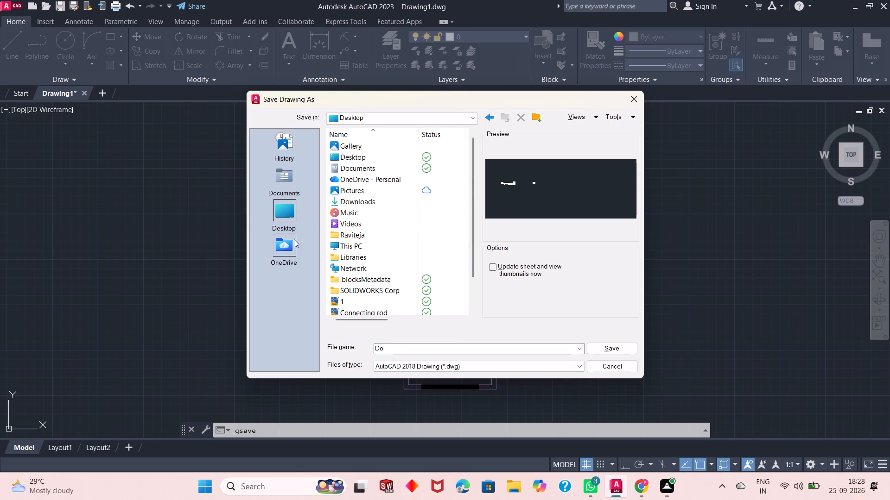
click(281, 246)
scroll(369, 235, down, 5)
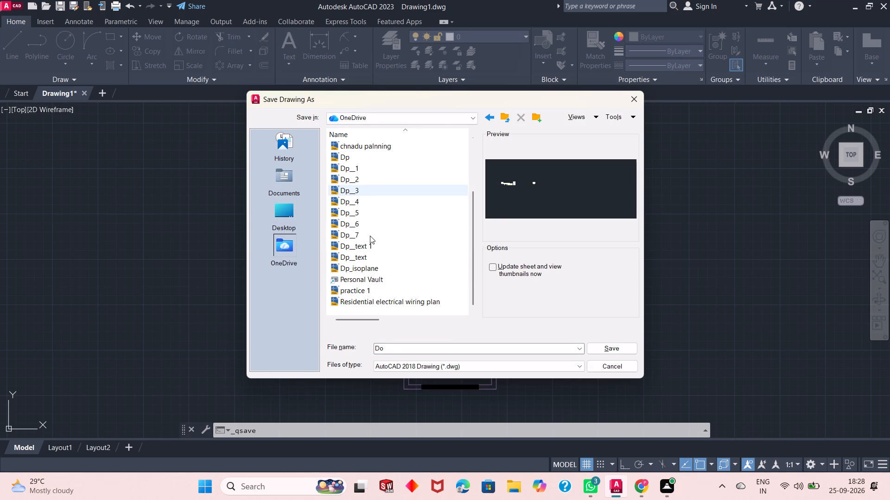
scroll(370, 236, down, 2)
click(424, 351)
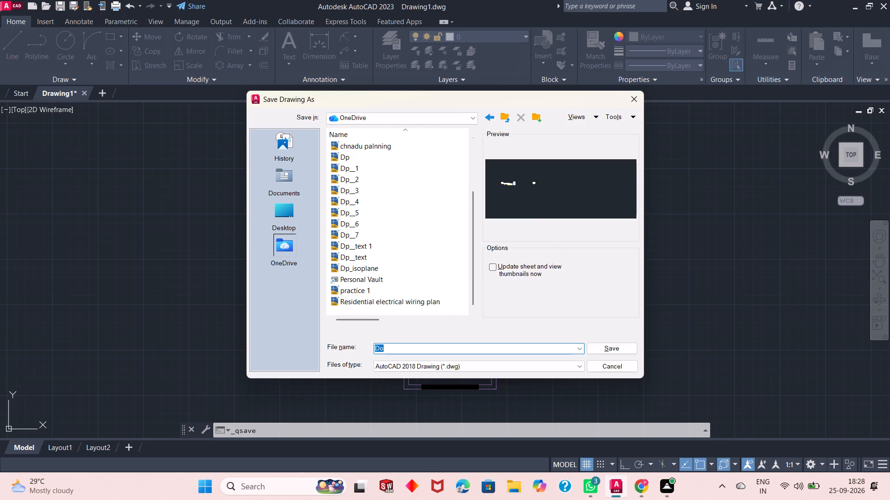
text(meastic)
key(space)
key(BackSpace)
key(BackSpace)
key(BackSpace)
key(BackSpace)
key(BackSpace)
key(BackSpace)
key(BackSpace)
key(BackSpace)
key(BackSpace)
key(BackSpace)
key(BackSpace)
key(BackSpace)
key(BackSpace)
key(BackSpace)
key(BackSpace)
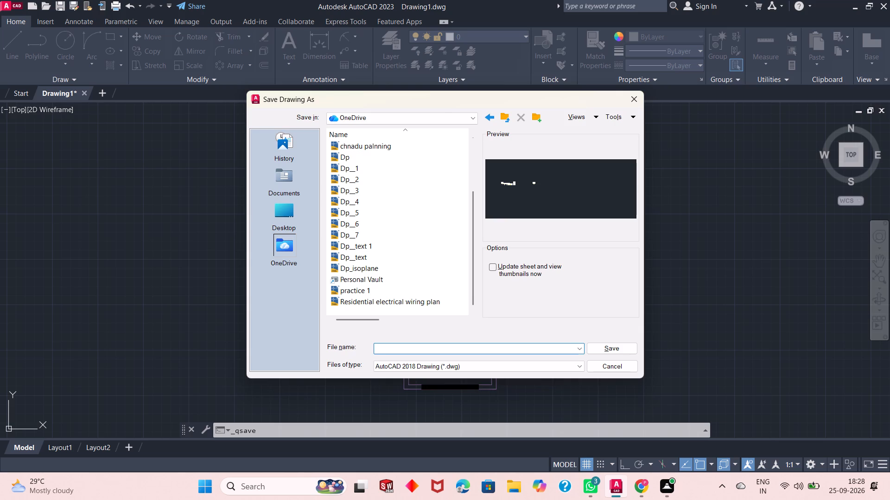
Name the file "Domestic electrical floor plan" and save it as an AutoCAD 2018 drawing.
key(shift+d)
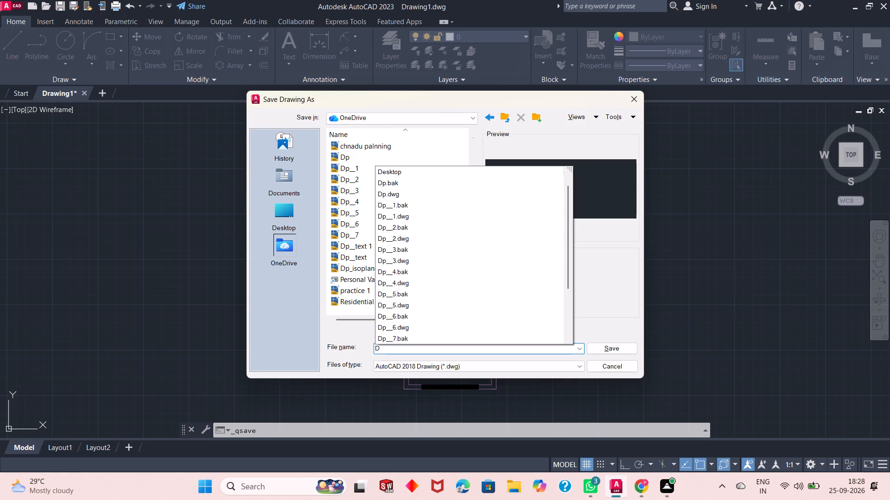
text(ome)
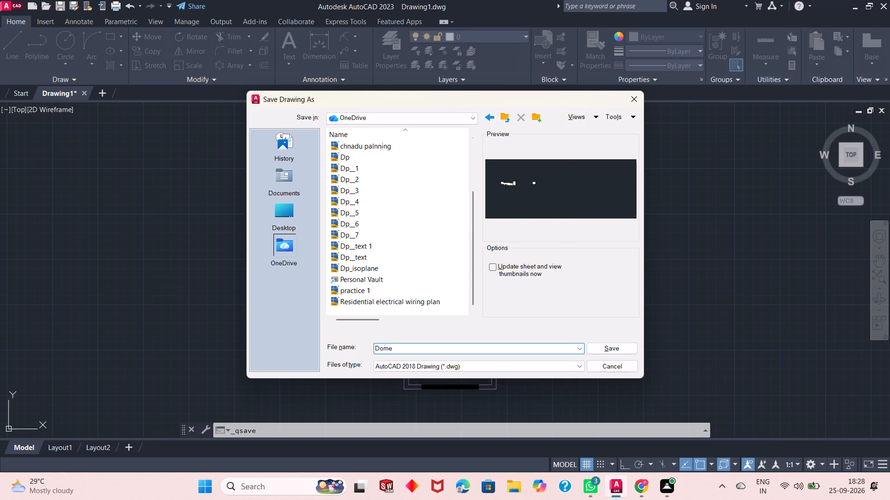
text(stic)
key(space)
key(e)
text(le)
key(c)
text(trical)
key(space)
text(floor plan)
click(609, 350)
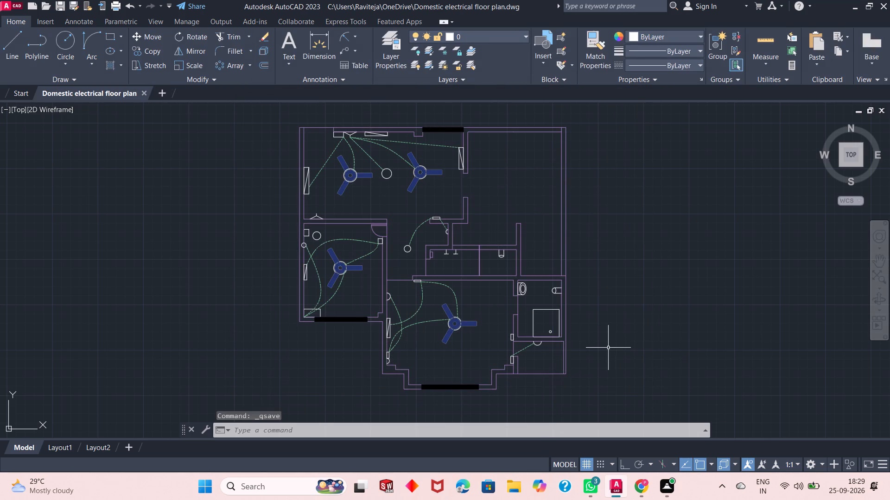
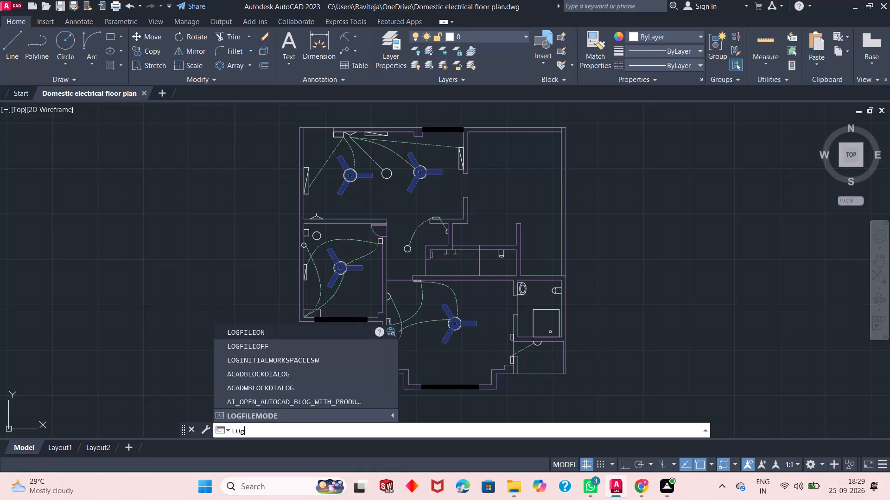
Turn off log file recording with LOGFILEOFF and save the drawing under its existing name.
click(280, 344)
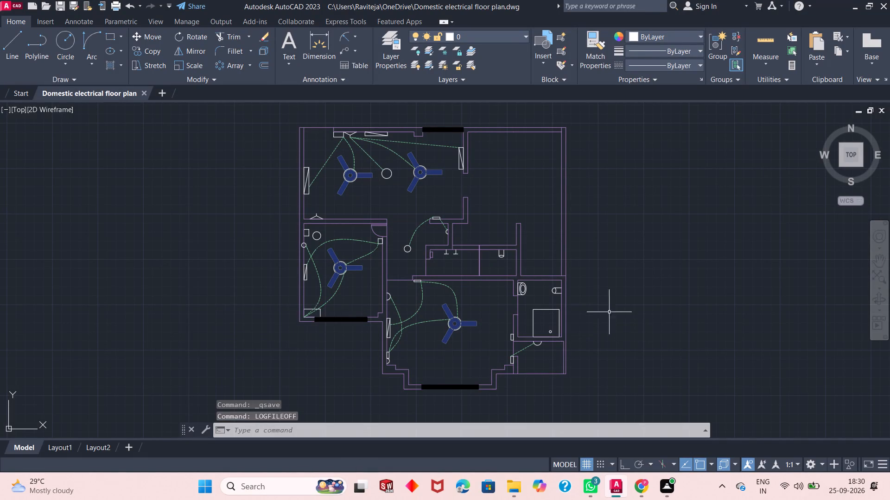
key(ctrl+s)
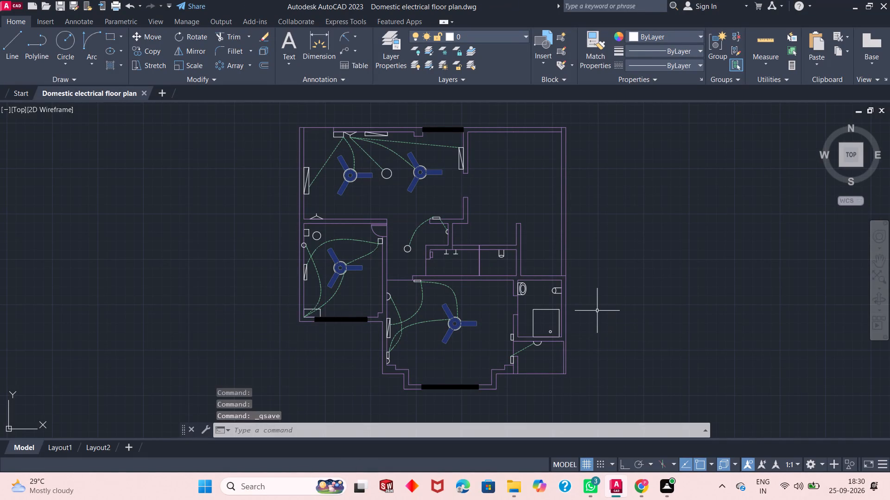
key(ctrl+s)
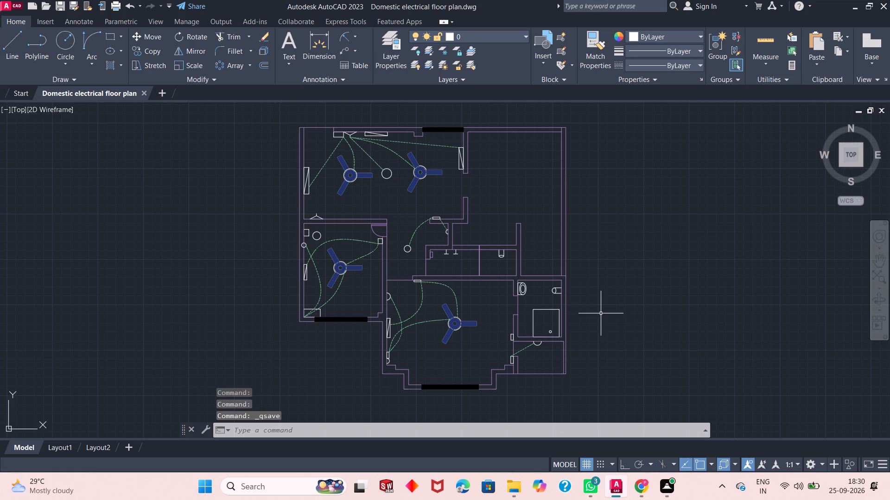
Set up a centred landscape plot using the DWG To PDF.pc3 plotter and ISO expand A4 (297.00 x 210.00 MM) paper.
text(pl)
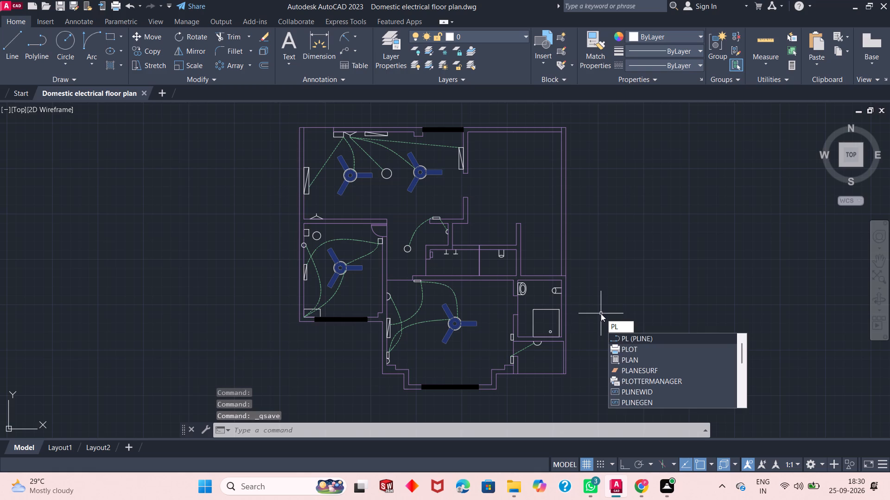
key(o)
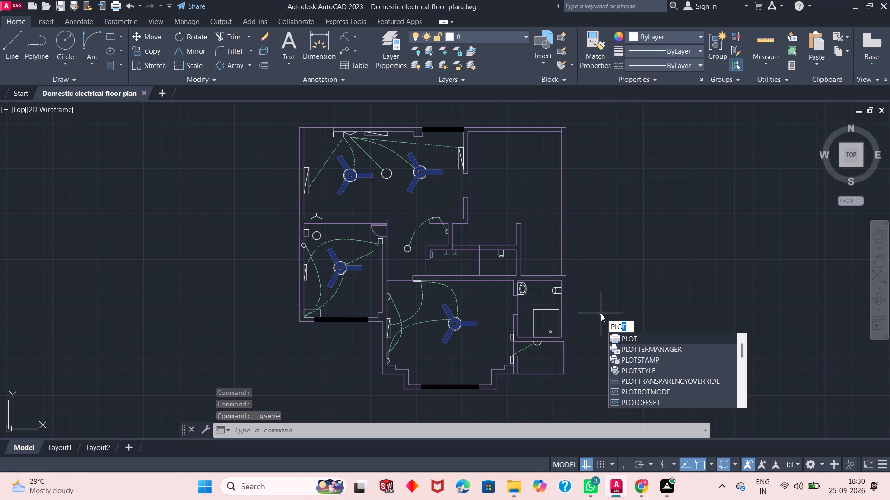
key(Return)
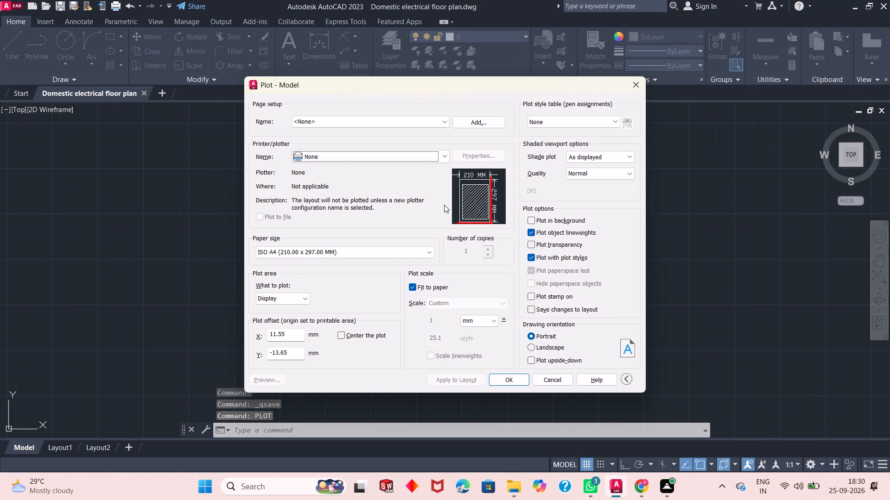
click(546, 344)
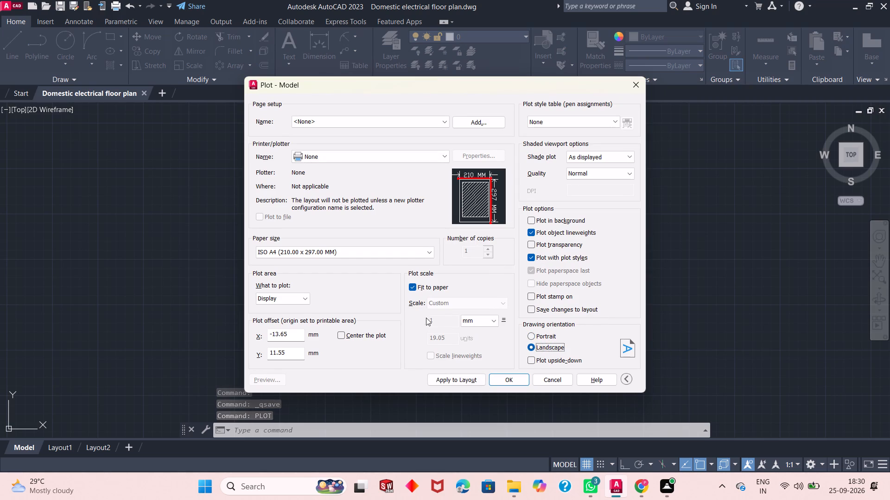
click(345, 335)
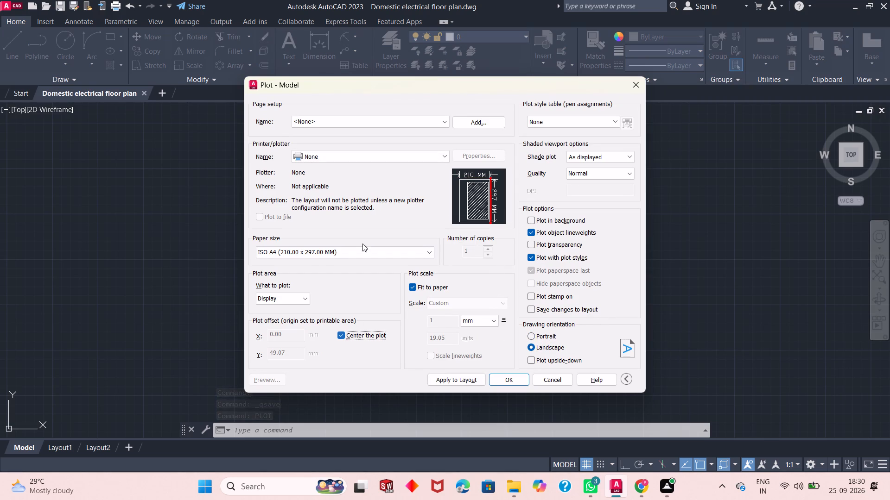
click(375, 155)
click(353, 270)
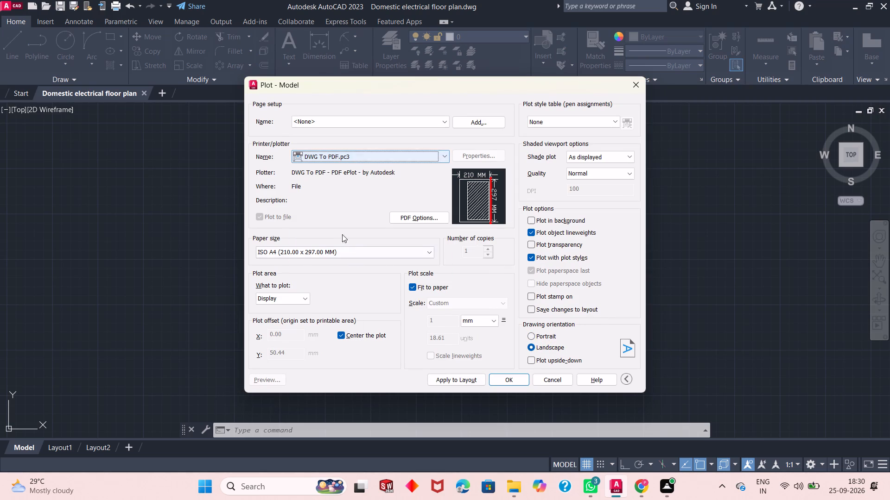
click(330, 248)
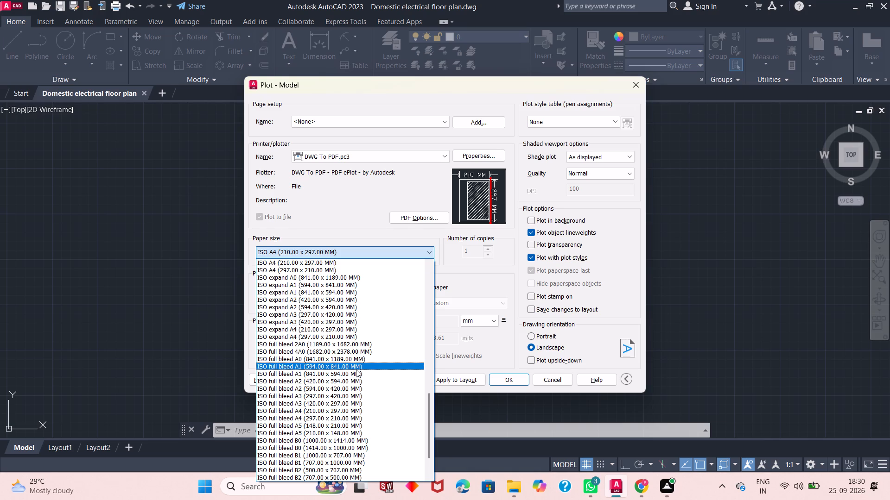
click(352, 335)
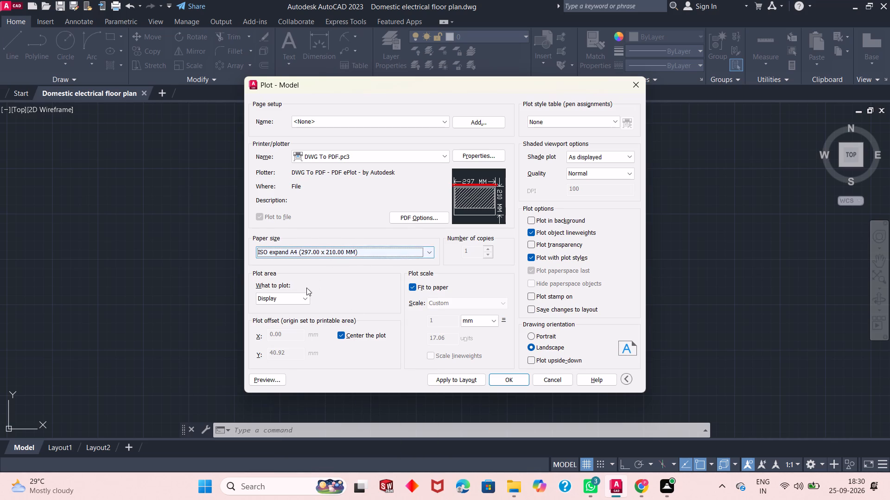
Set the plot area to a window enclosing the entire floor plan with a small margin around it.
click(291, 294)
click(291, 330)
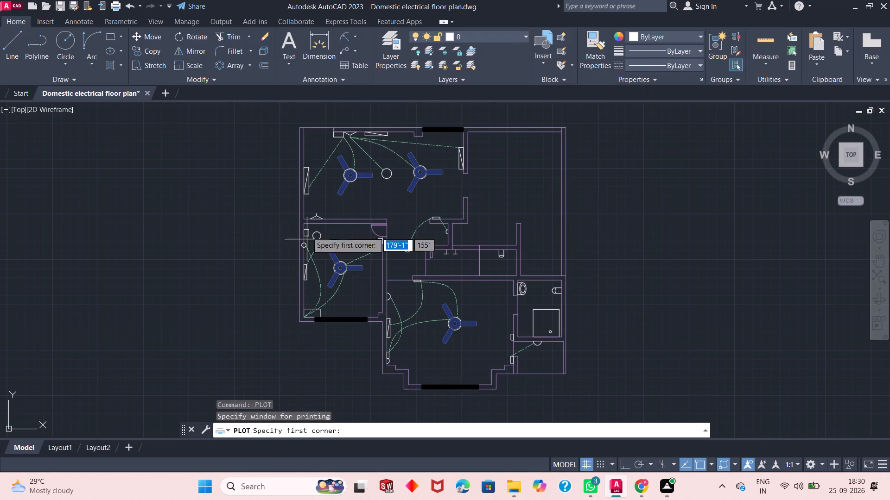
click(262, 115)
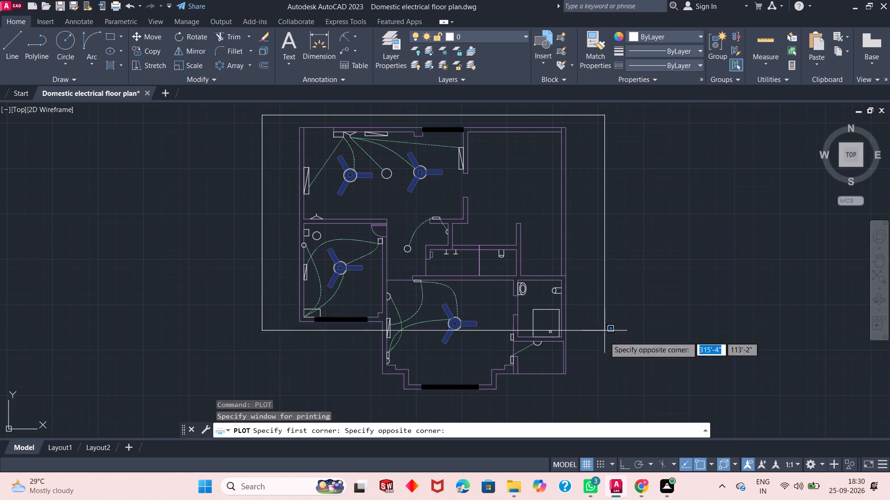
click(612, 407)
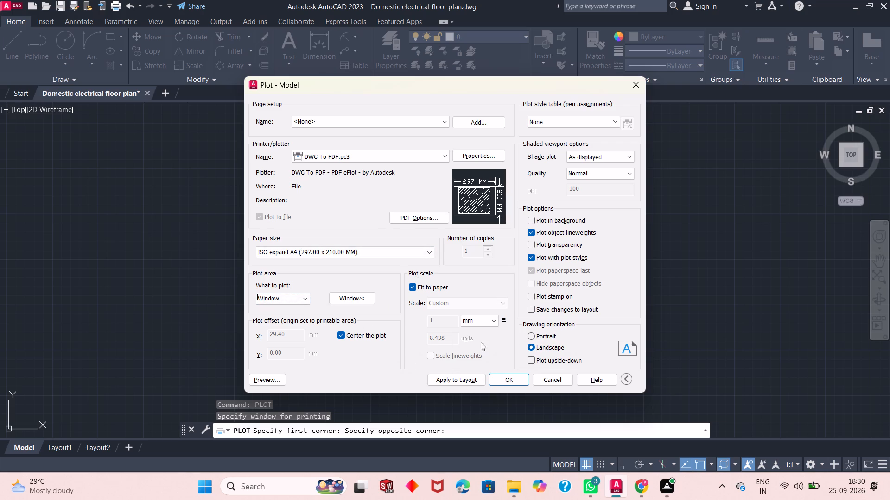
Plot the floor plan to "Domestic electrical floor plan-Model.pdf" in the OneDrive folder and return to the drawing.
click(507, 381)
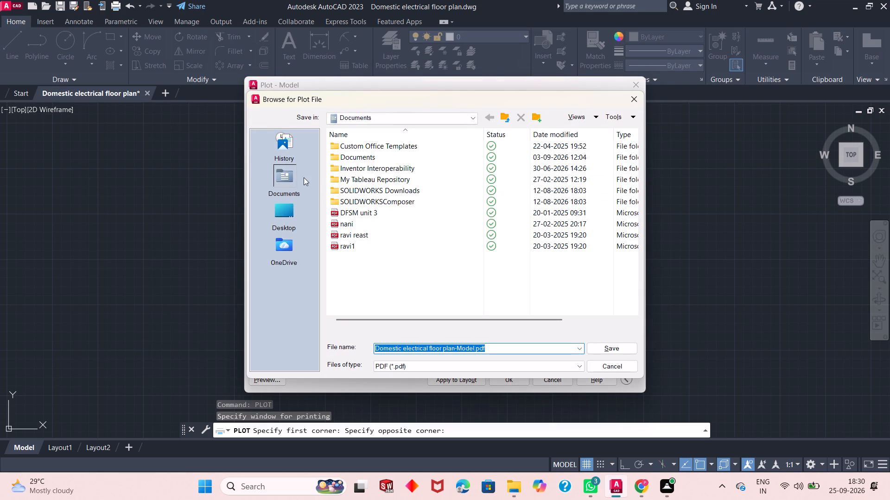
click(278, 250)
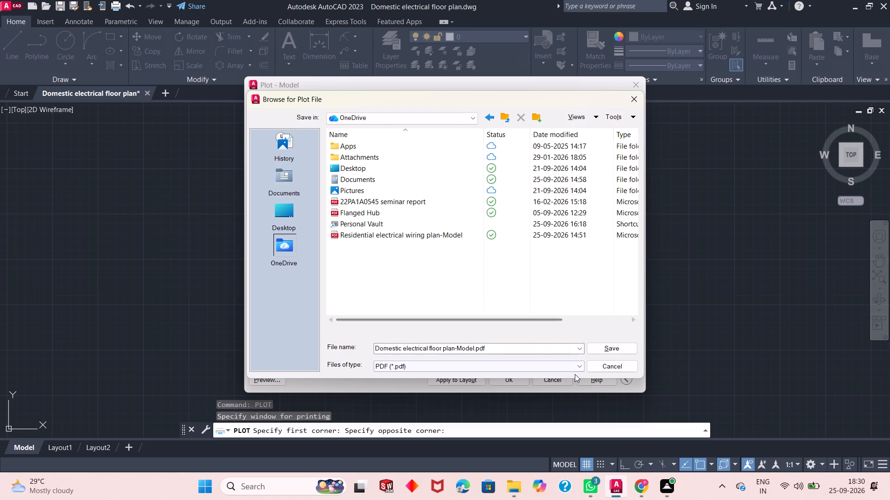
click(613, 346)
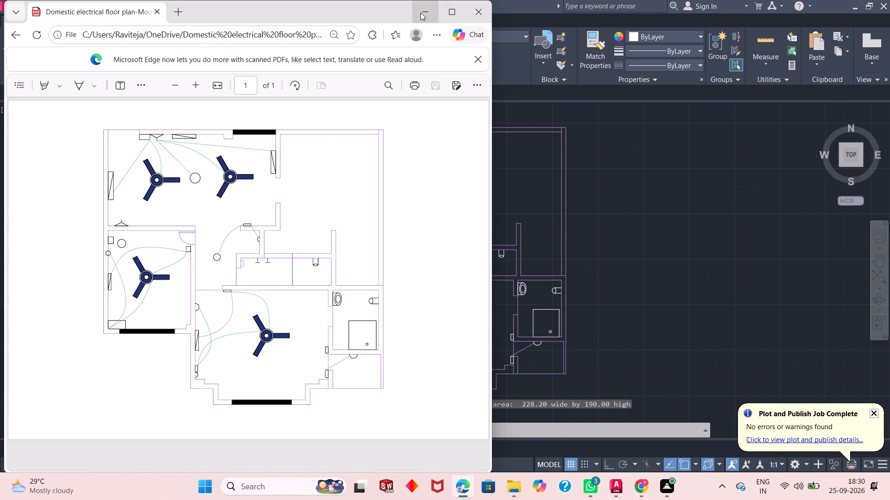
click(420, 12)
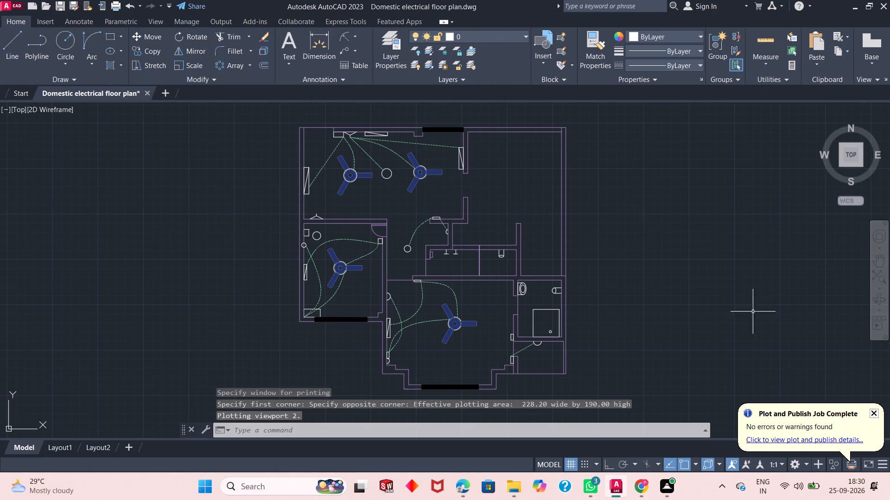
click(874, 412)
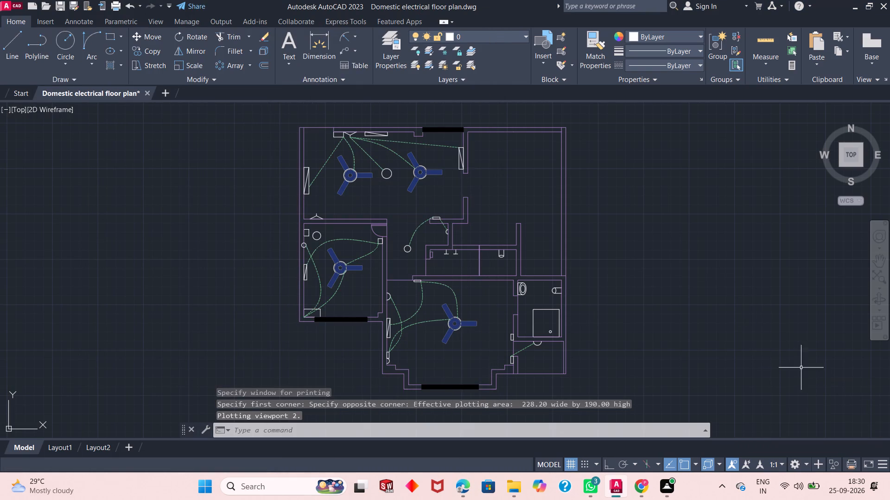